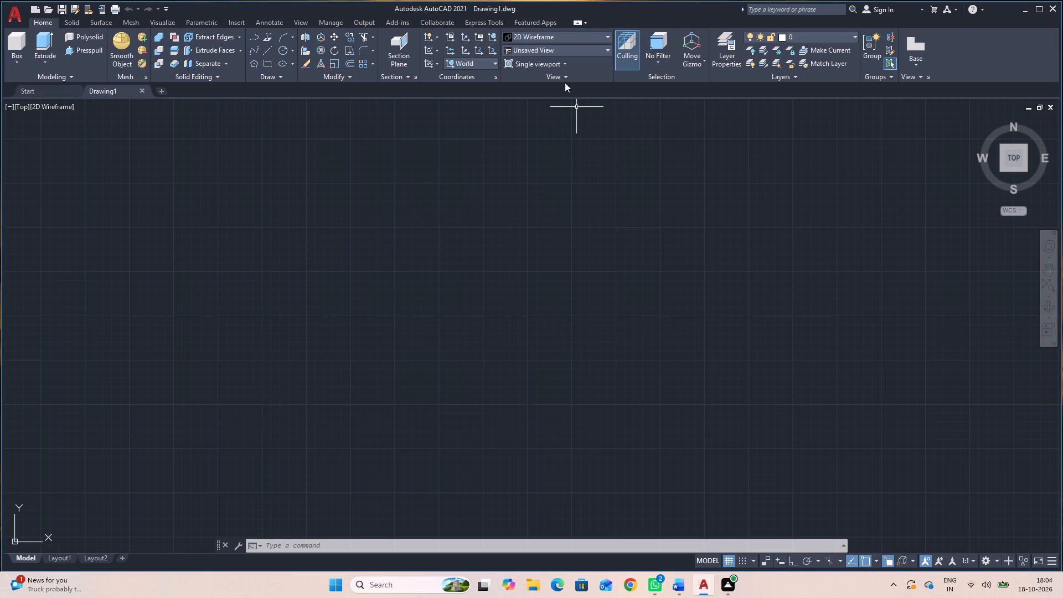
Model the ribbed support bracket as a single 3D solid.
Set the visual style to Shaded with edges and the view to SE Isometric.
left_click(564, 34)
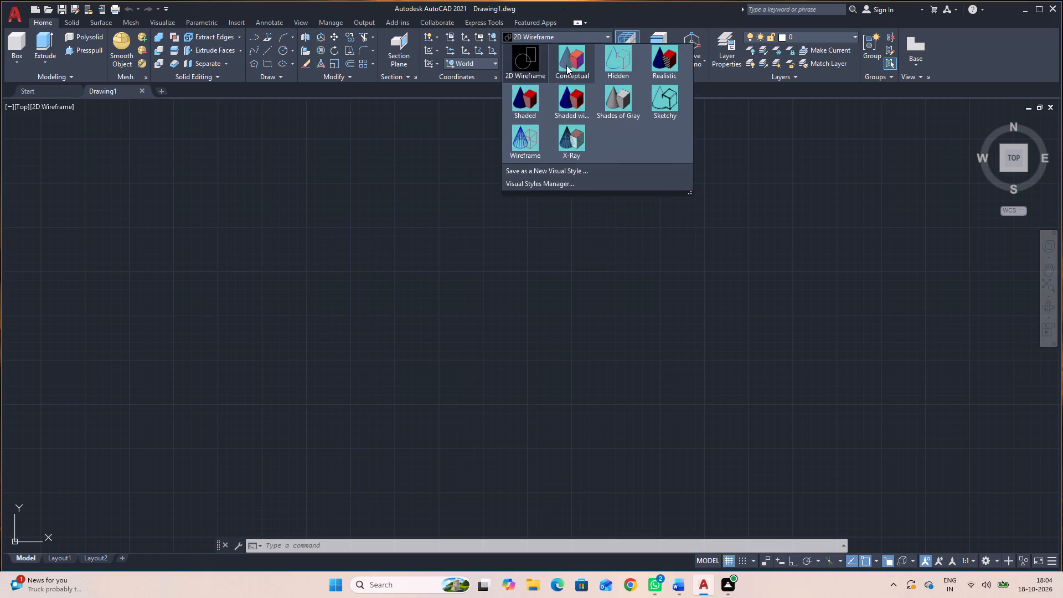
left_click(569, 99)
left_click(555, 51)
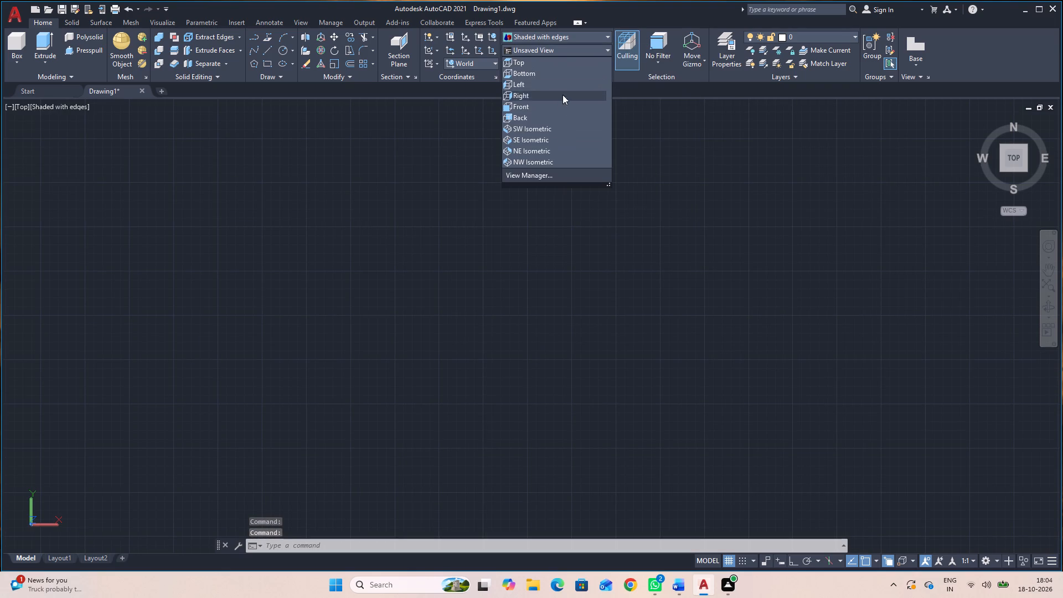
left_click(565, 143)
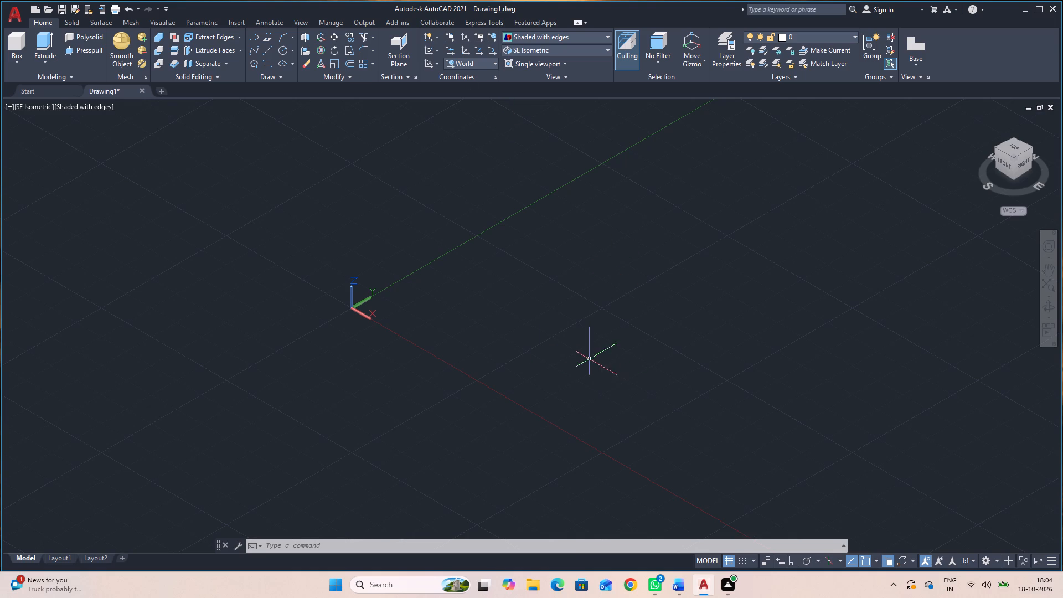
Create a solid box with length 100 along the Y axis, width 6 and height 45, using Ortho.
middle_click_drag(588, 357, 246, 526)
middle_click_drag(322, 408, 267, 509)
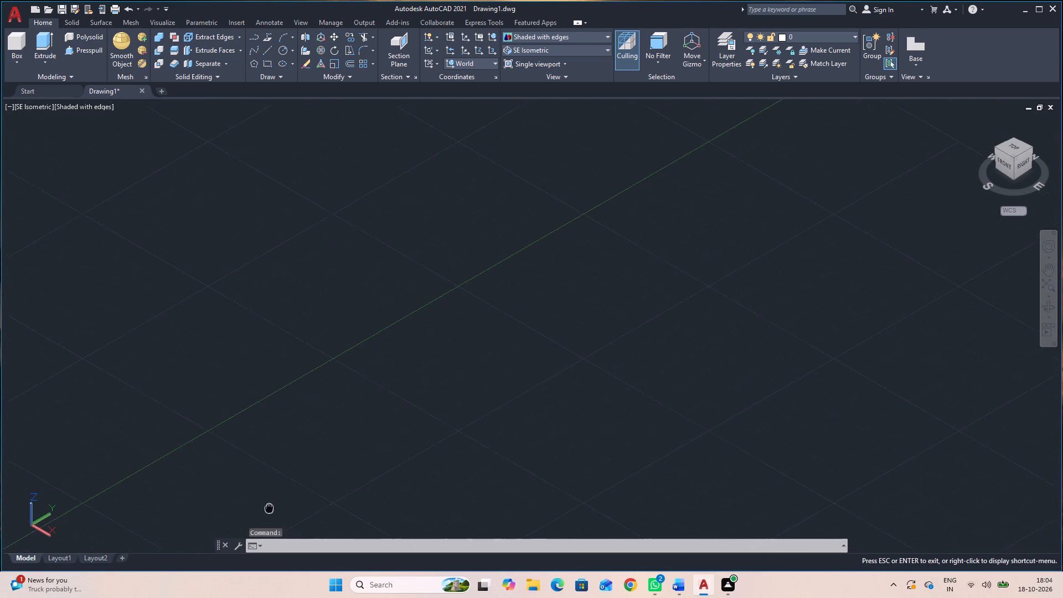
middle_click_drag(267, 509, 177, 384)
scroll(174, 383, "up", 1)
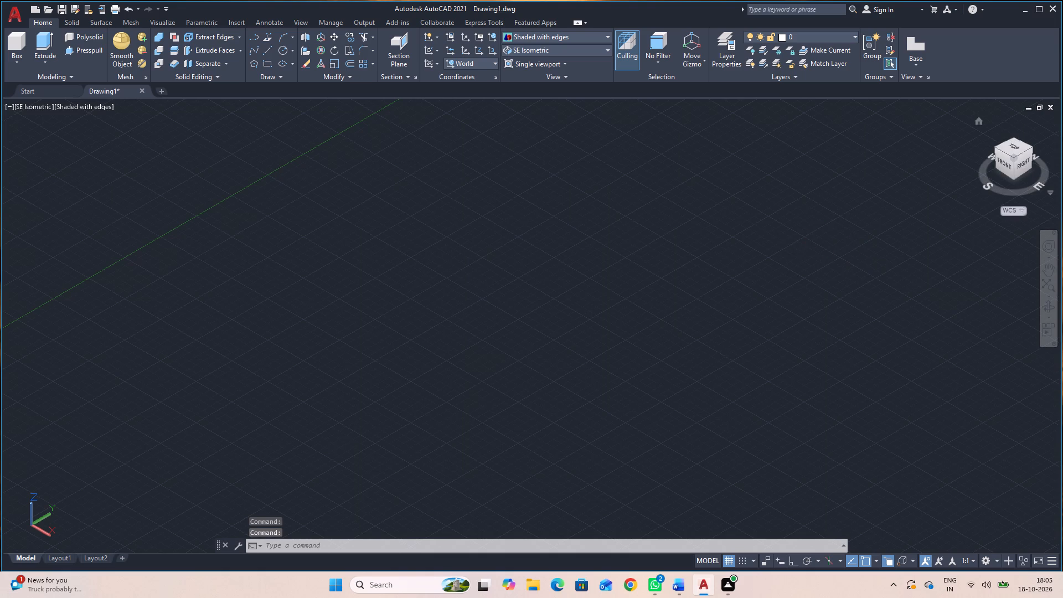
left_click(11, 47)
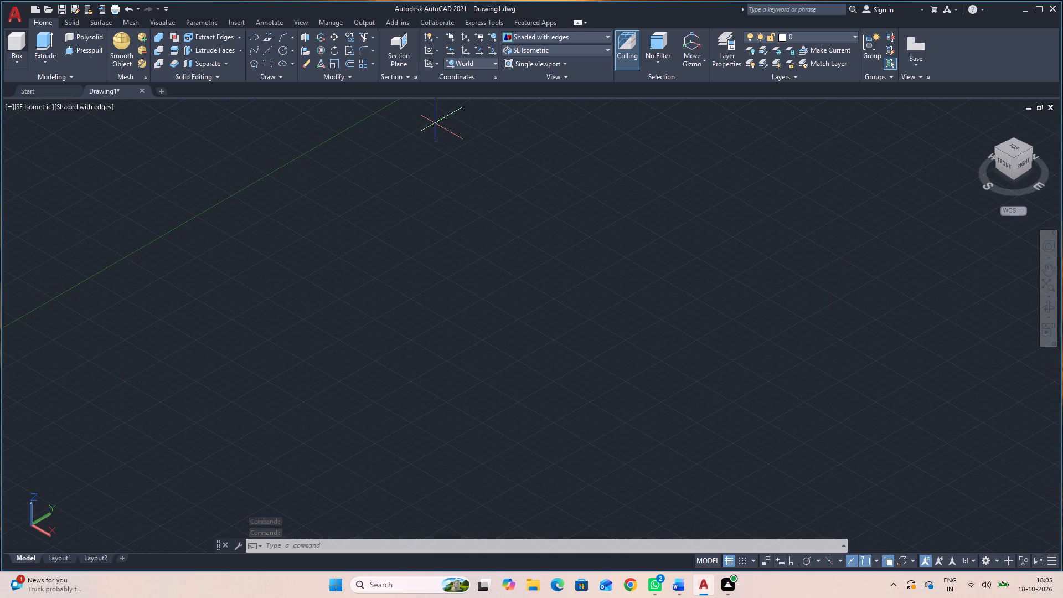
left_click(389, 298)
scroll(559, 342, "up", 4)
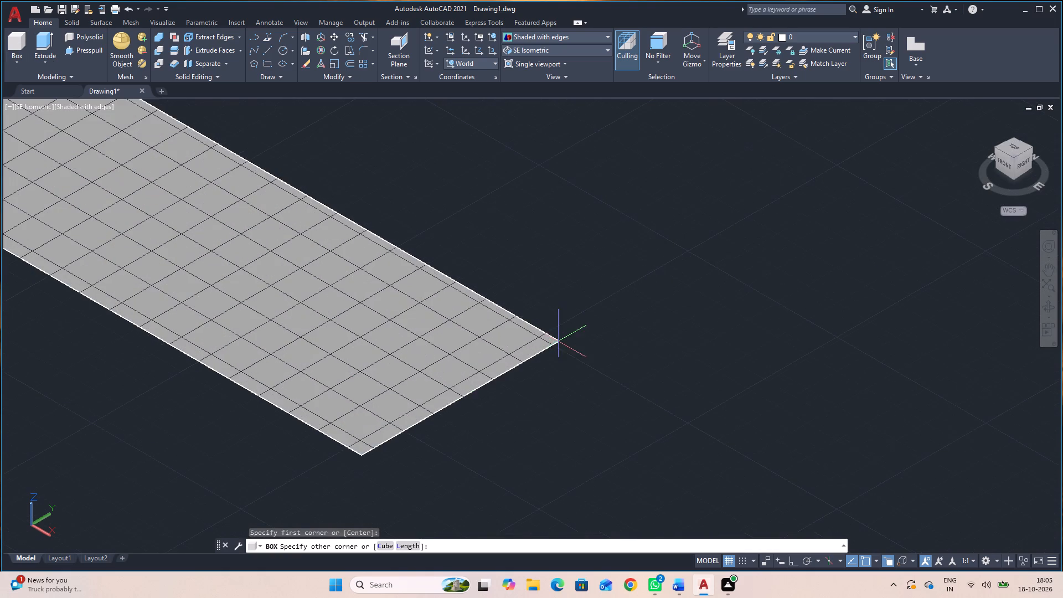
scroll(553, 313, "down", 2)
middle_click_drag(483, 307, 641, 436)
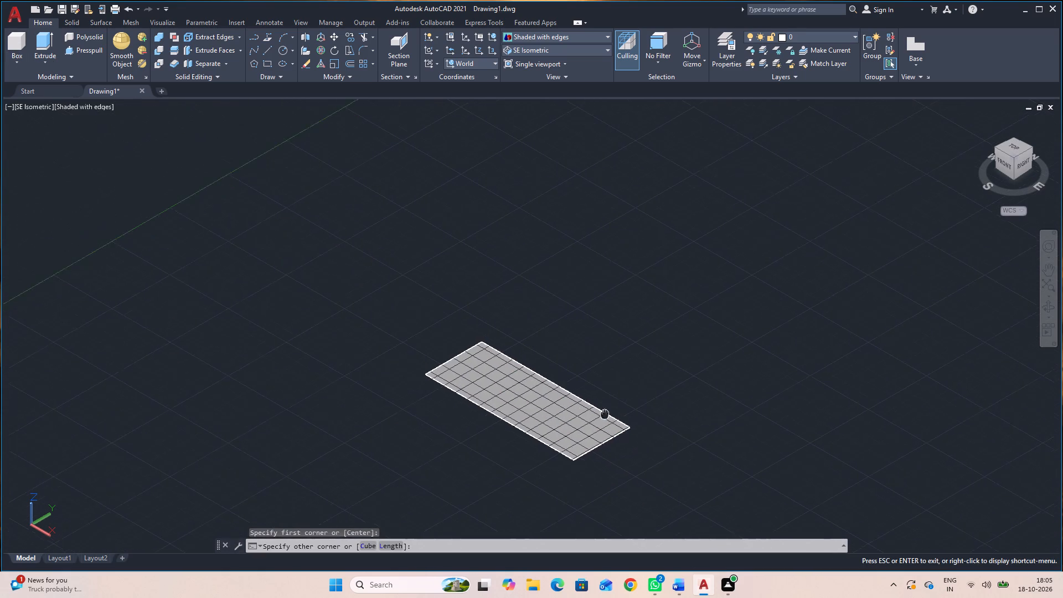
middle_click_drag(641, 436, 643, 438)
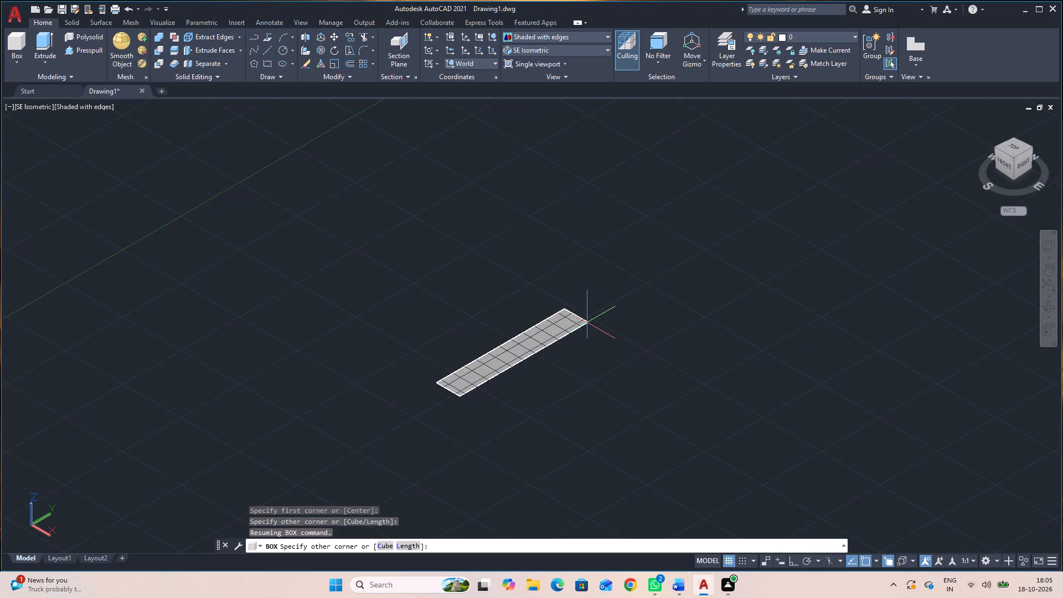
type("l")
key("space")
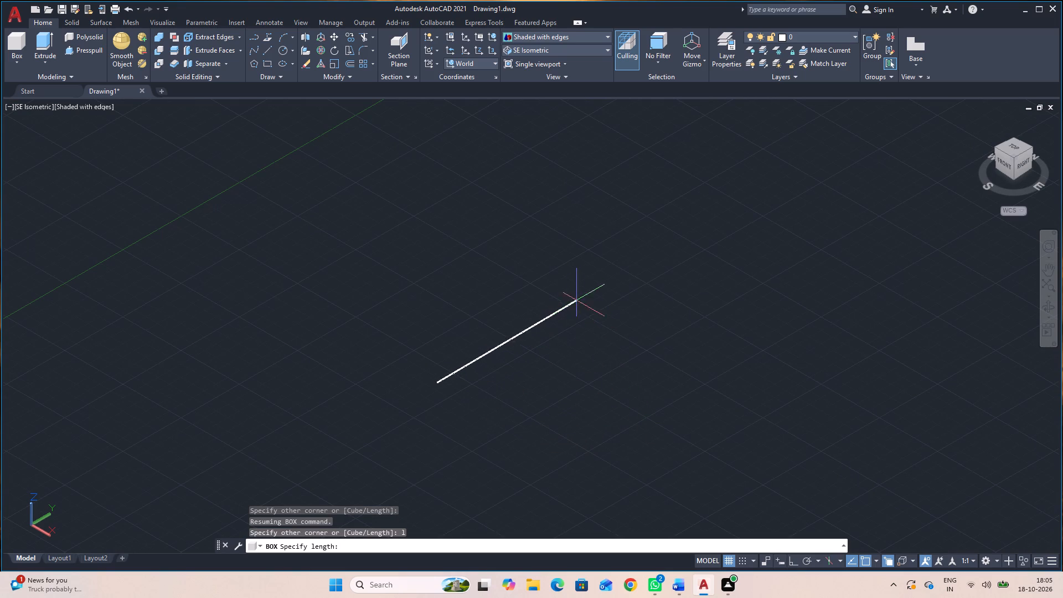
key("F8")
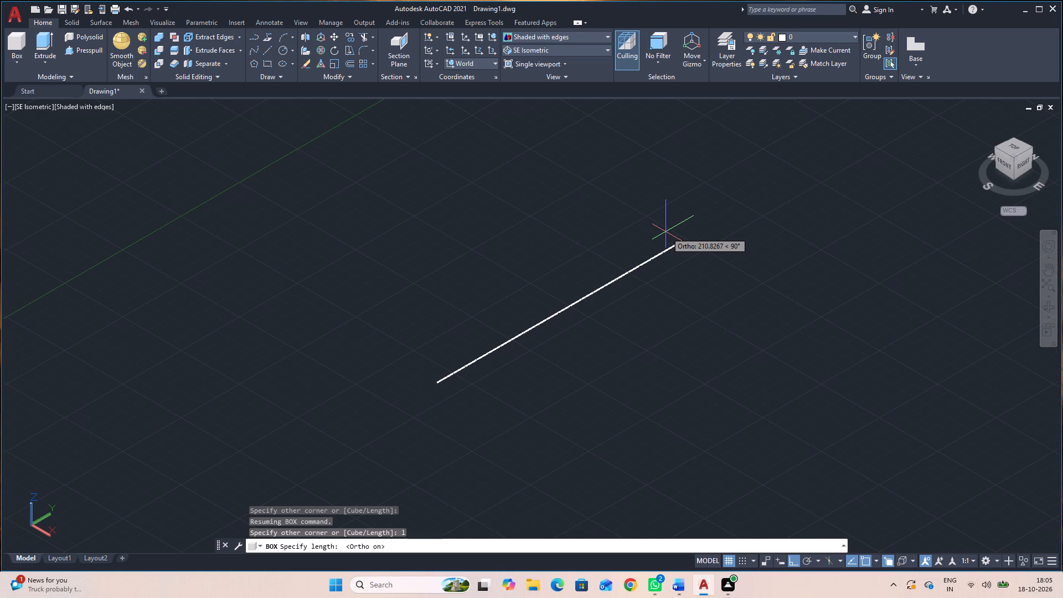
type("100")
key("Return")
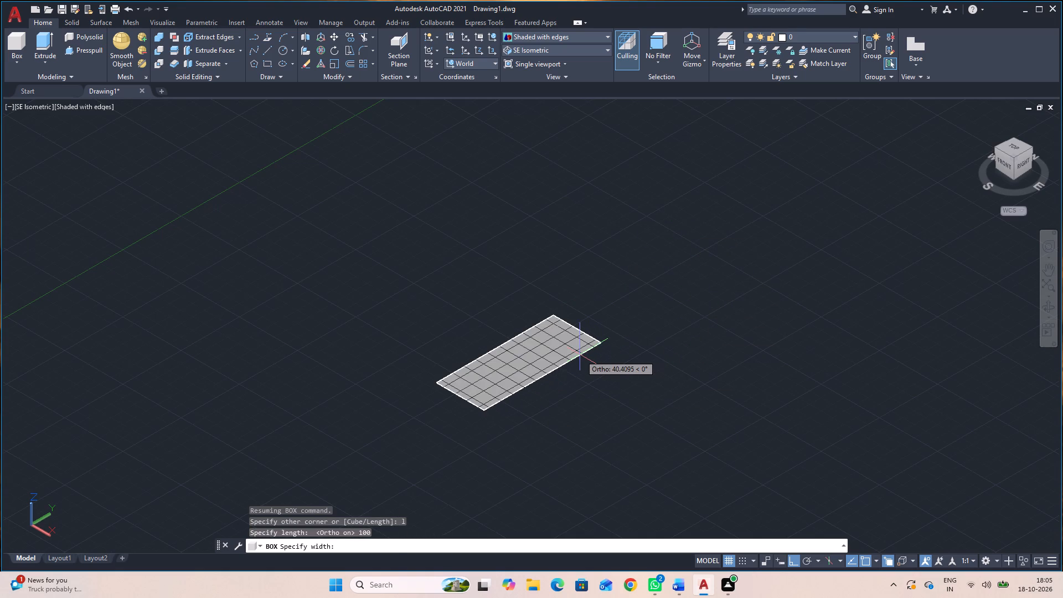
key("6")
key("Return")
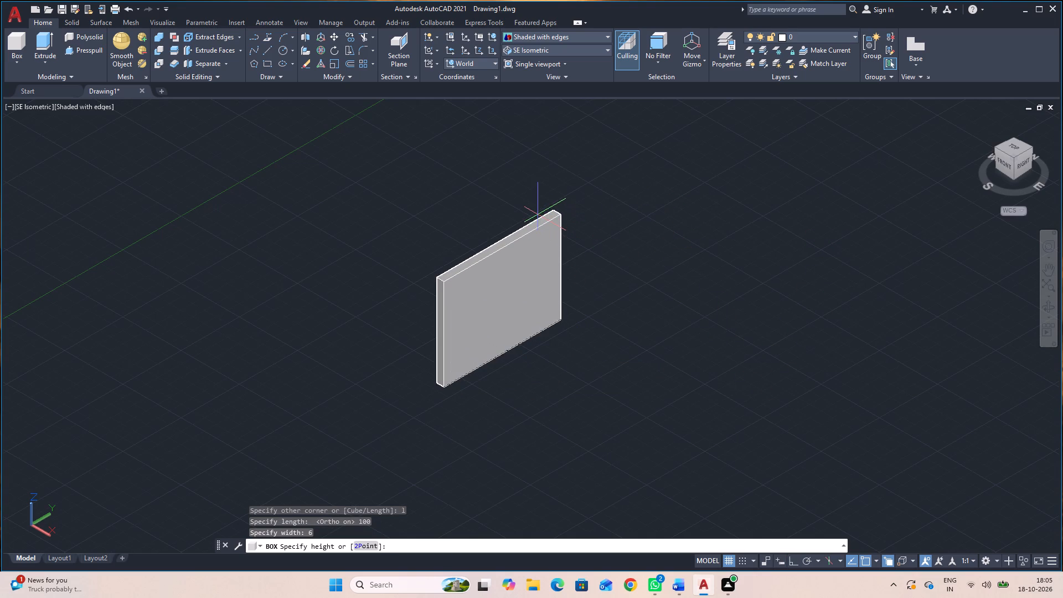
type("45")
key("Return")
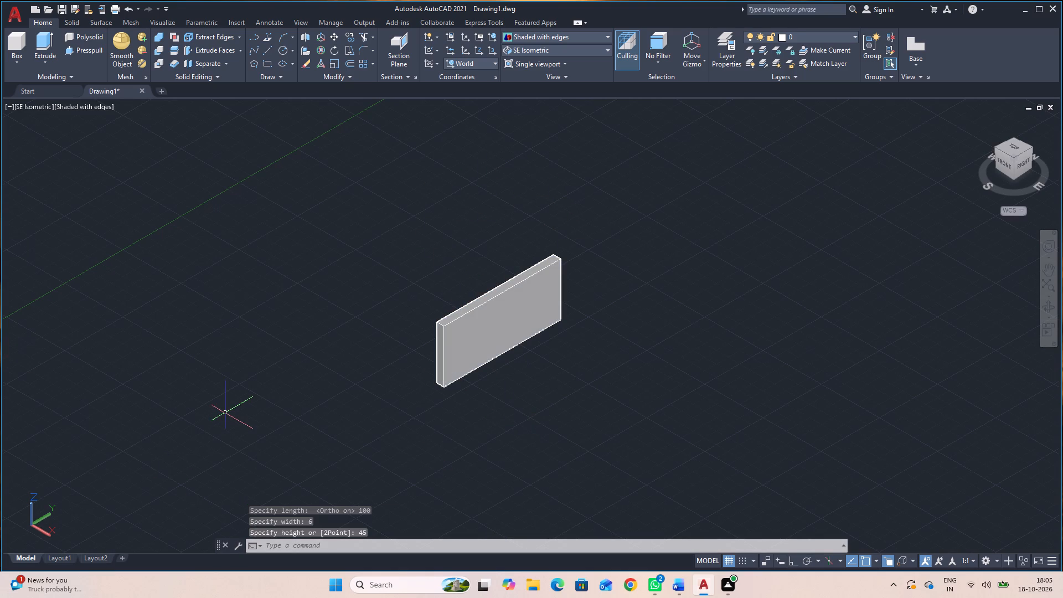
Draw three connected lines over the box's large front face, tracing one vertical edge, the top edge and the other vertical edge.
key("l")
key("space")
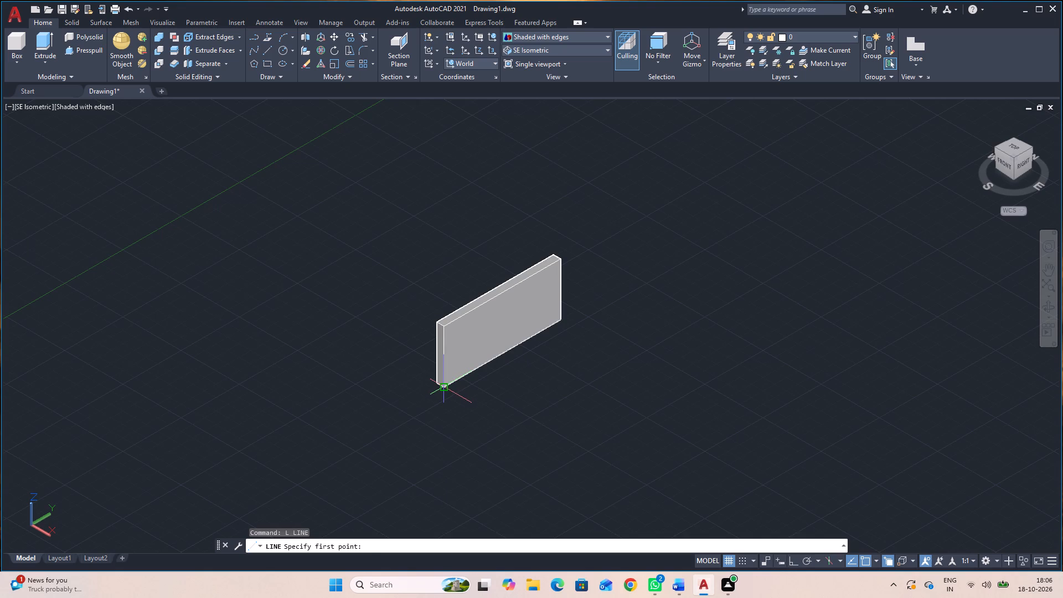
left_click(446, 388)
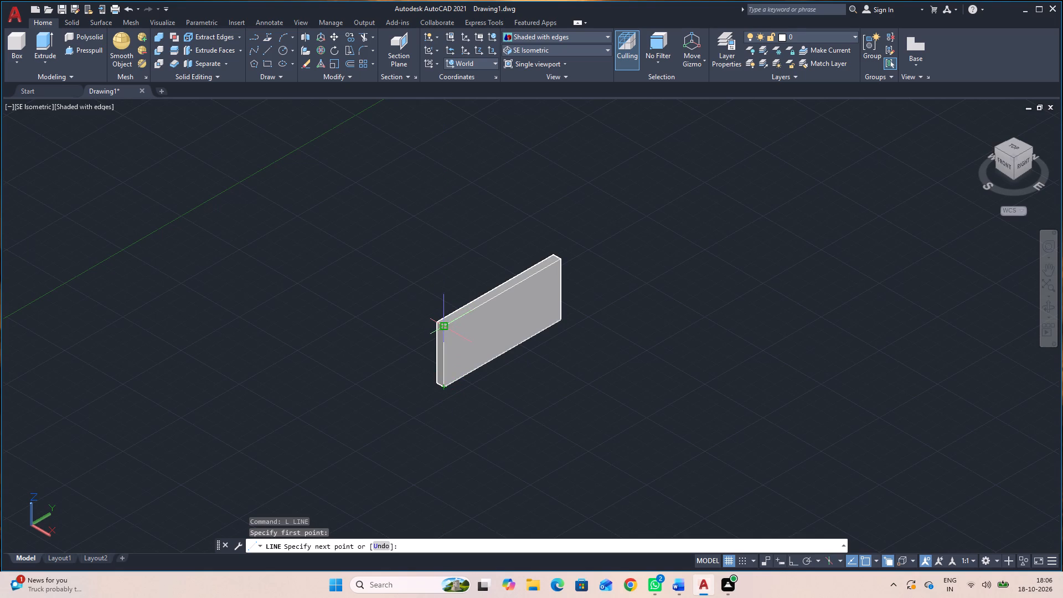
left_click(445, 327)
left_click(559, 262)
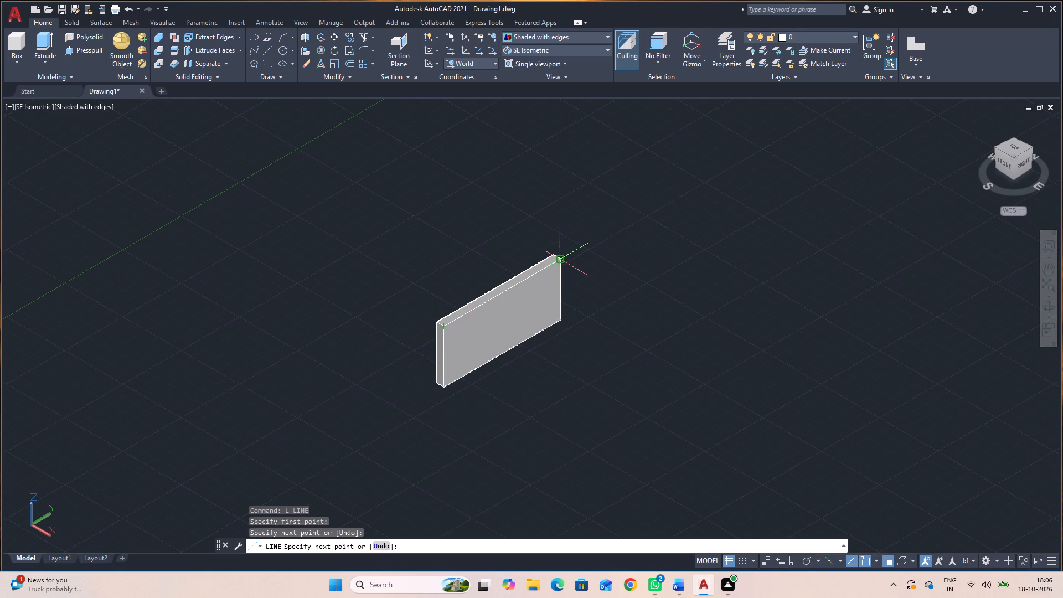
left_click(560, 321)
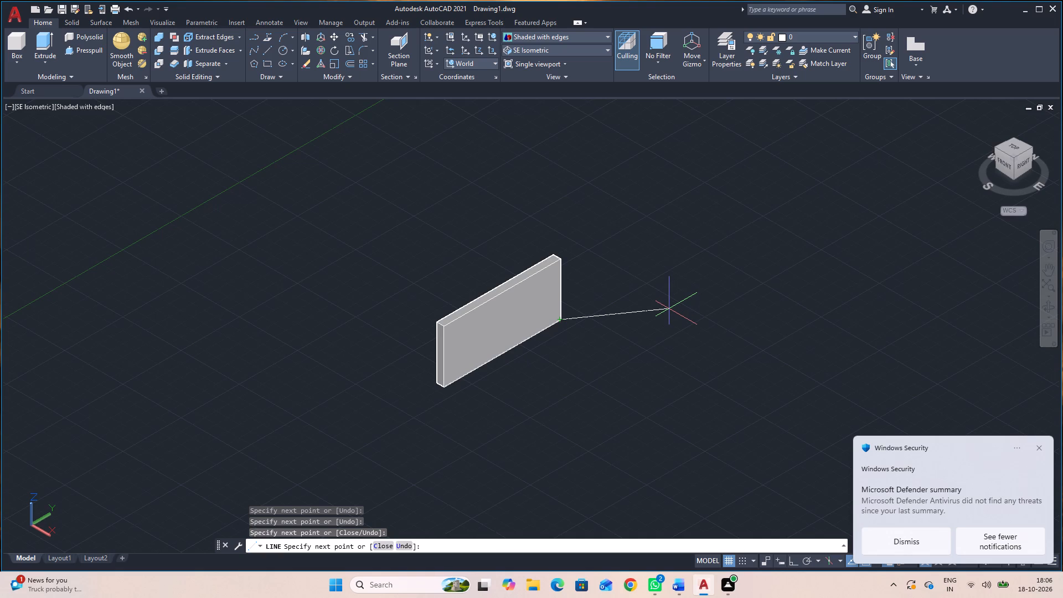
key("Escape")
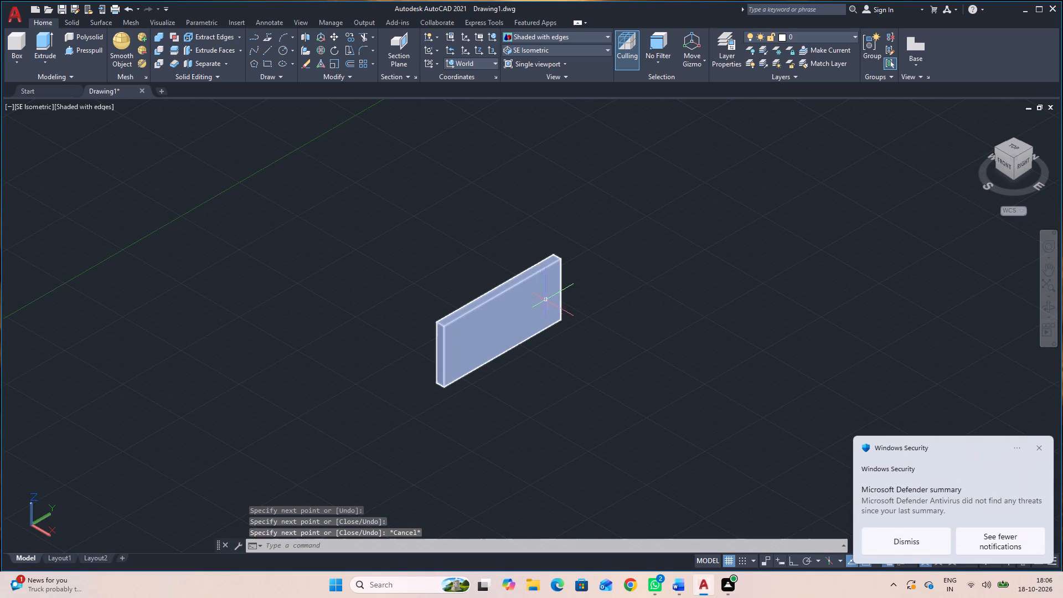
Move the three traced lines about 103 units away from the box along the X axis, using Ortho.
left_click(510, 285)
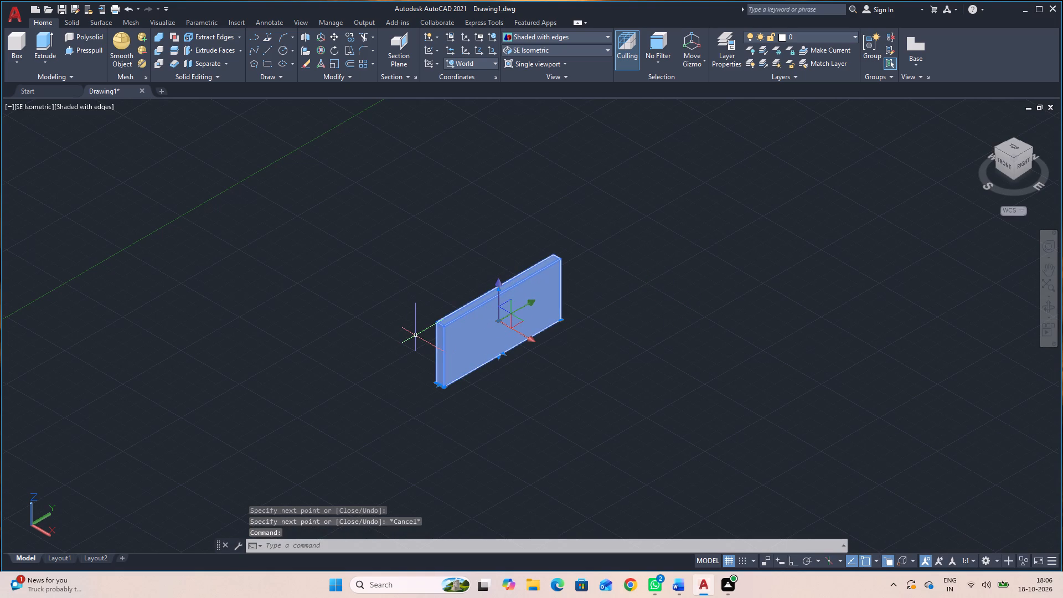
key("Escape")
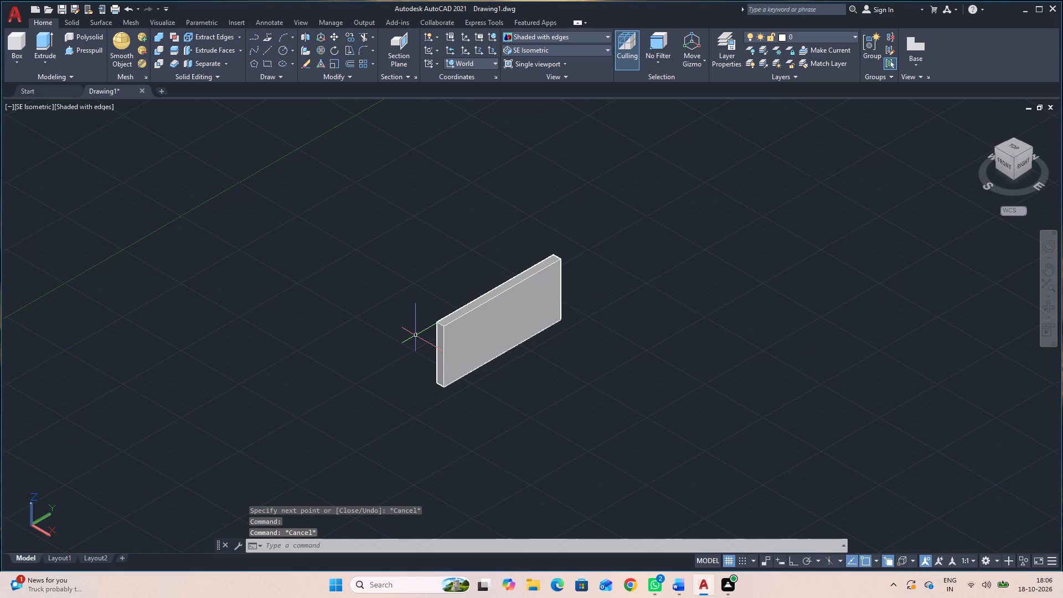
left_click(444, 362)
left_click(493, 418)
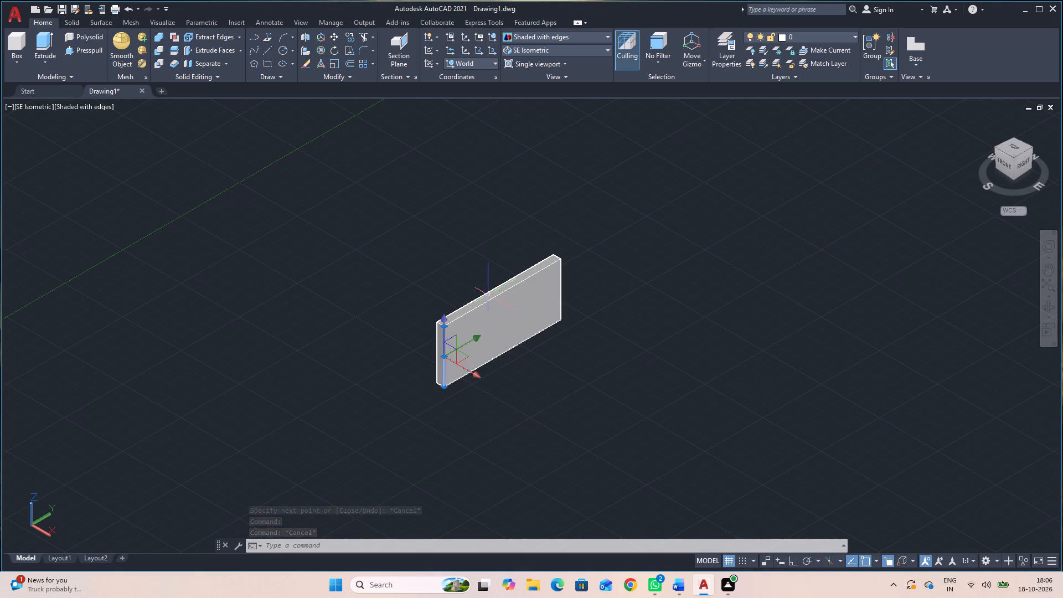
left_click(489, 302)
left_click(528, 355)
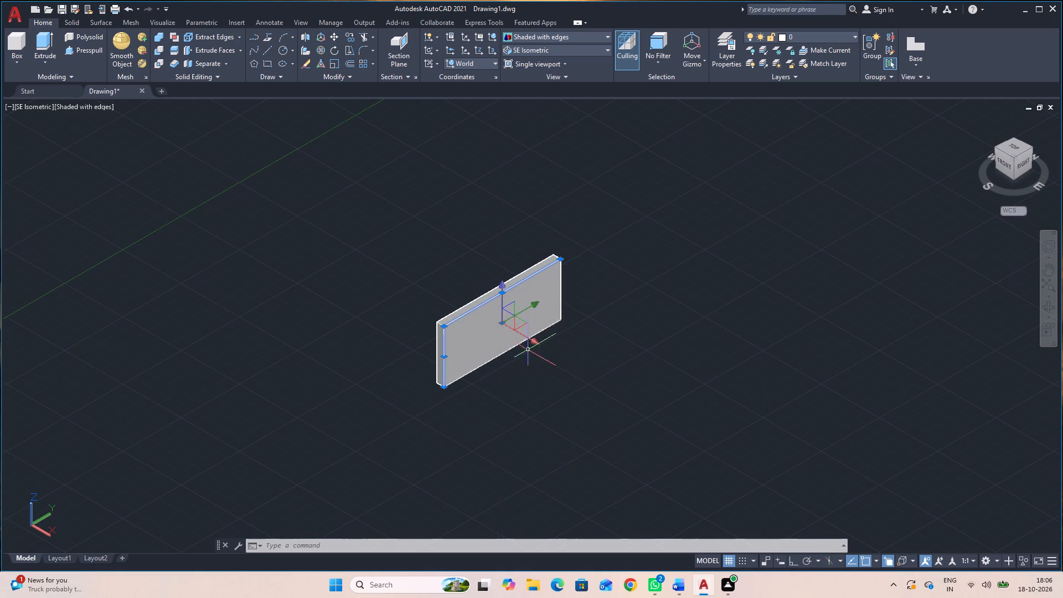
left_click(561, 295)
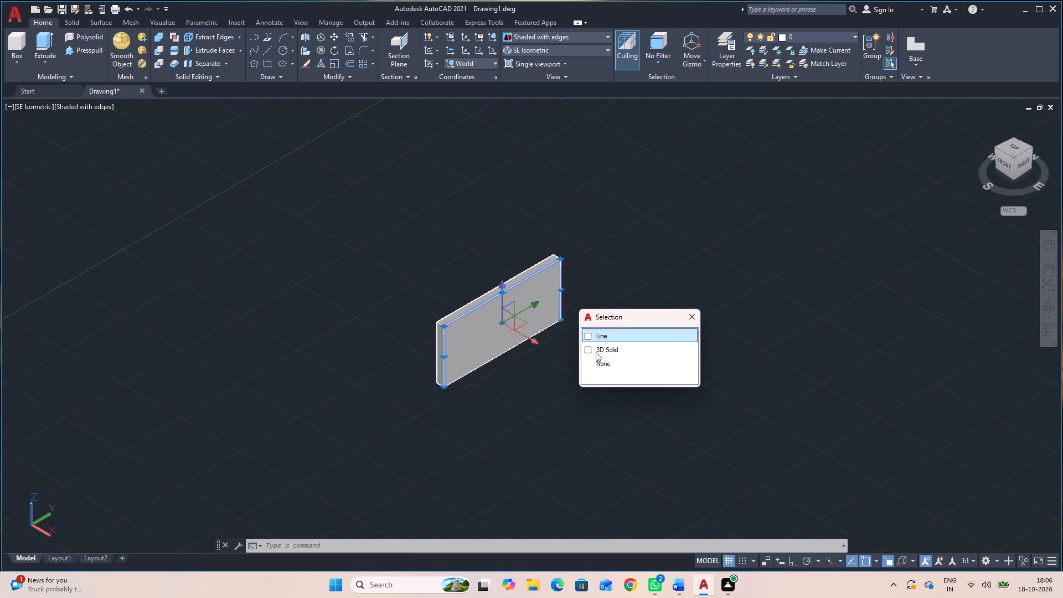
left_click(592, 338)
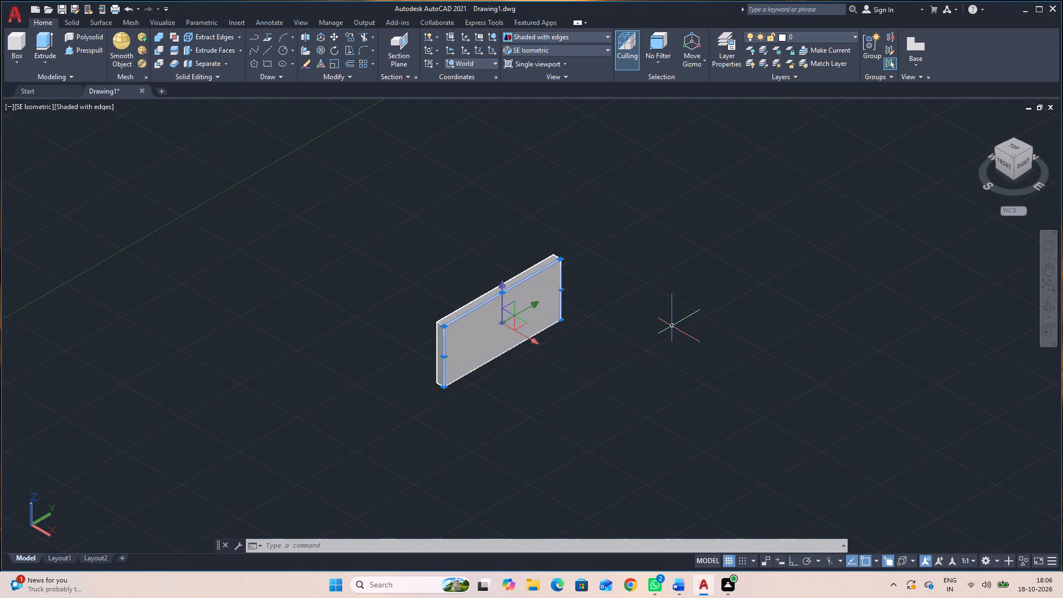
type("m")
key("space")
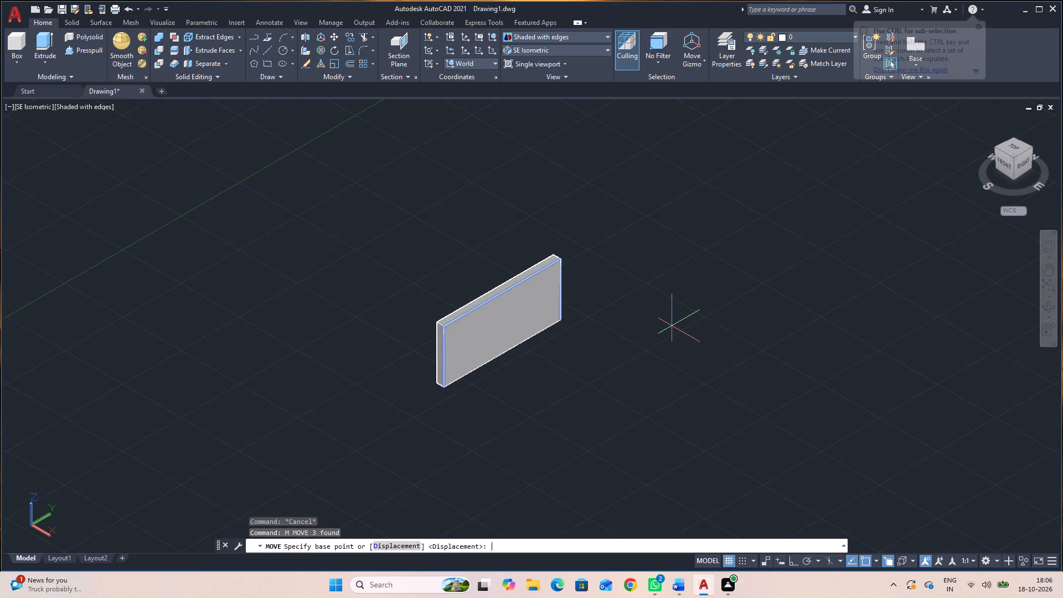
left_click(445, 391)
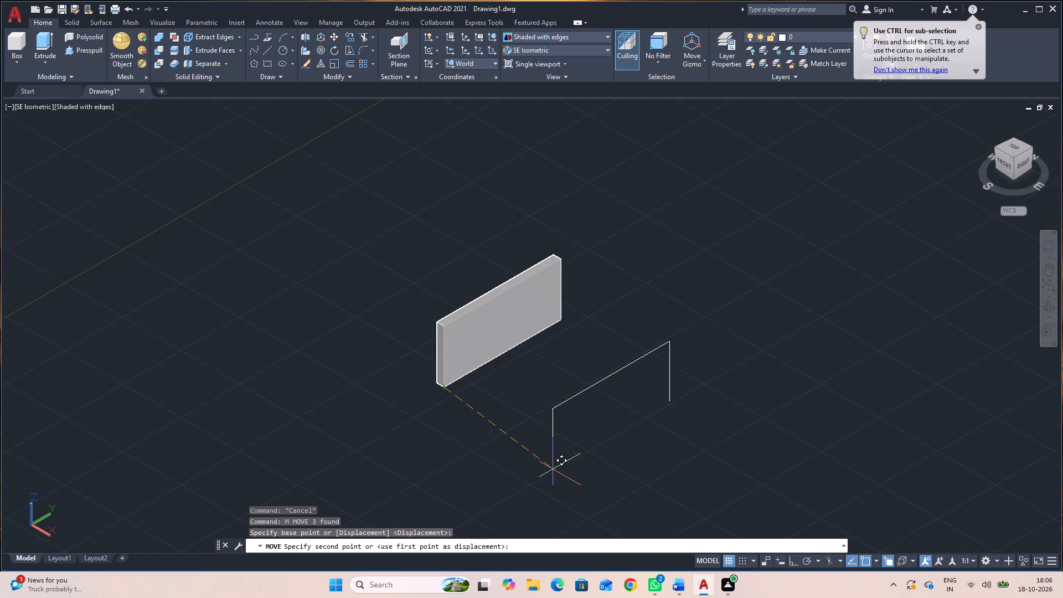
key("F8")
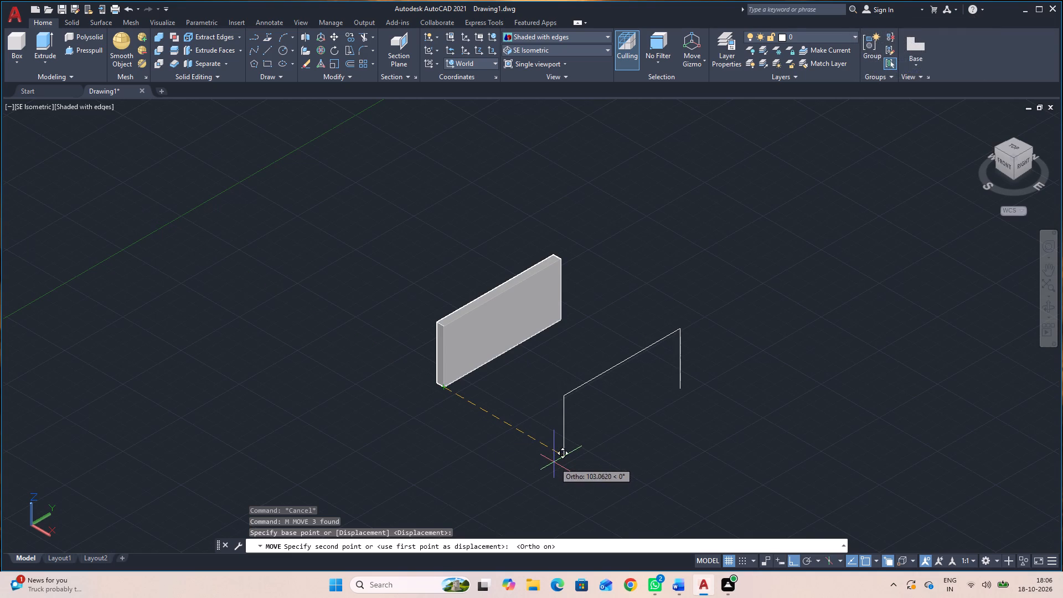
left_click(554, 463)
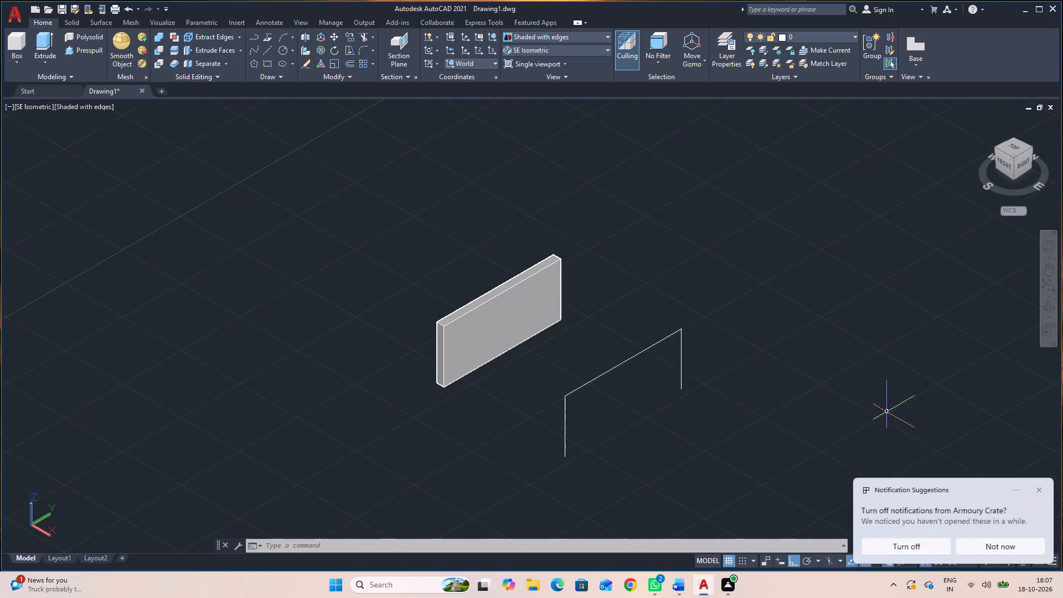
Close the Armoury Crate notification suggestion.
left_click(1040, 488)
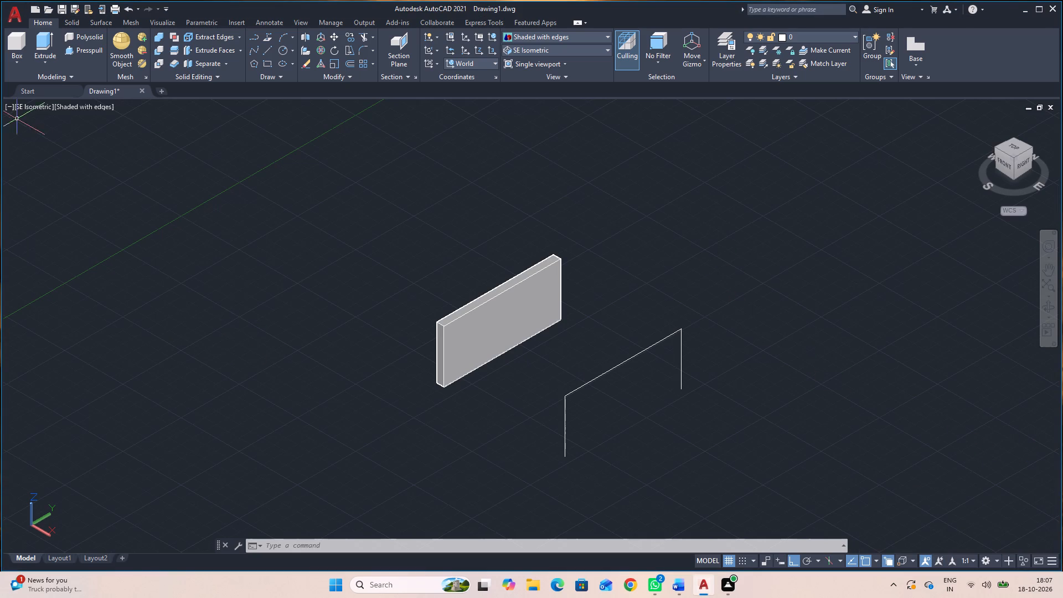
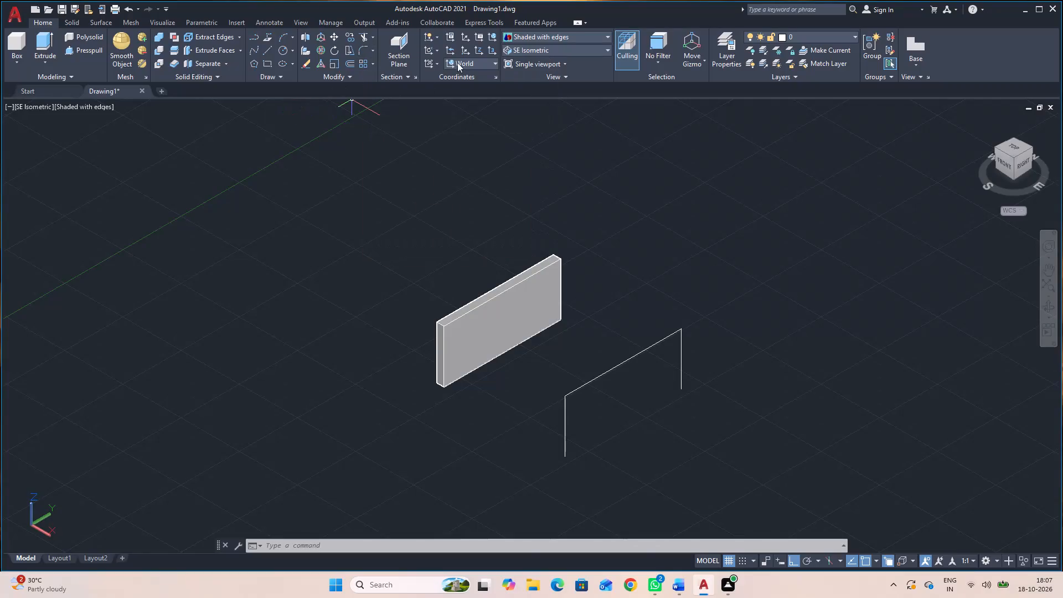
Fillet both upper corners of the three traced lines with a radius of 12.
left_click(362, 50)
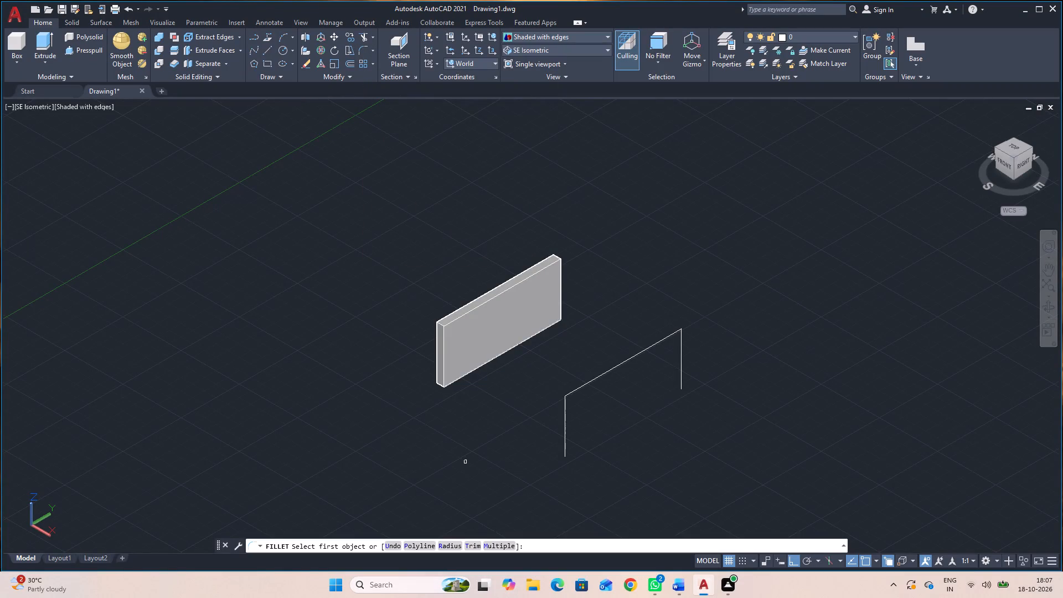
left_click(447, 547)
type("12")
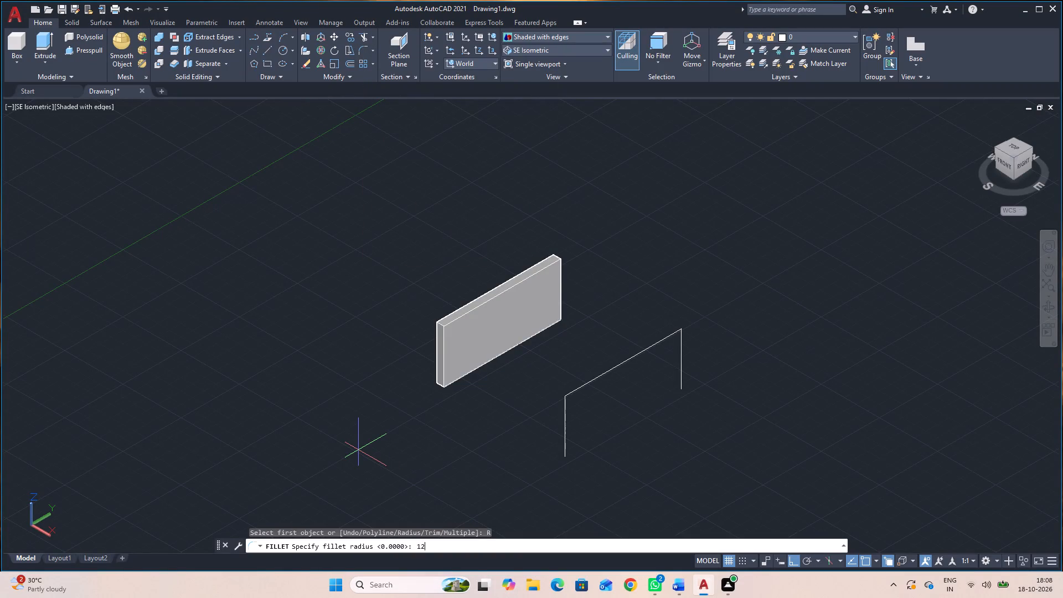
key("Return")
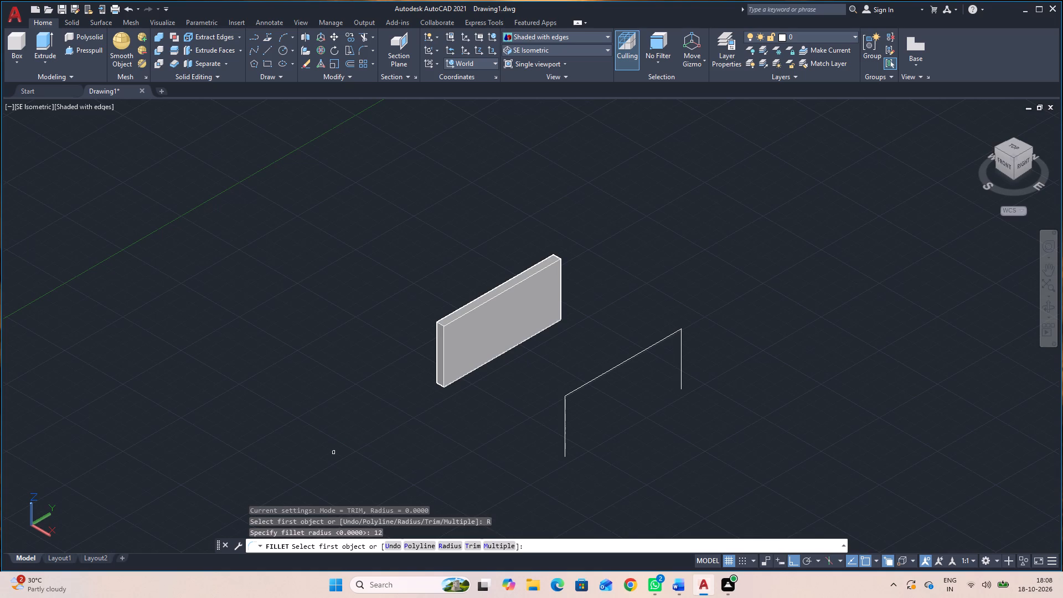
left_click(564, 421)
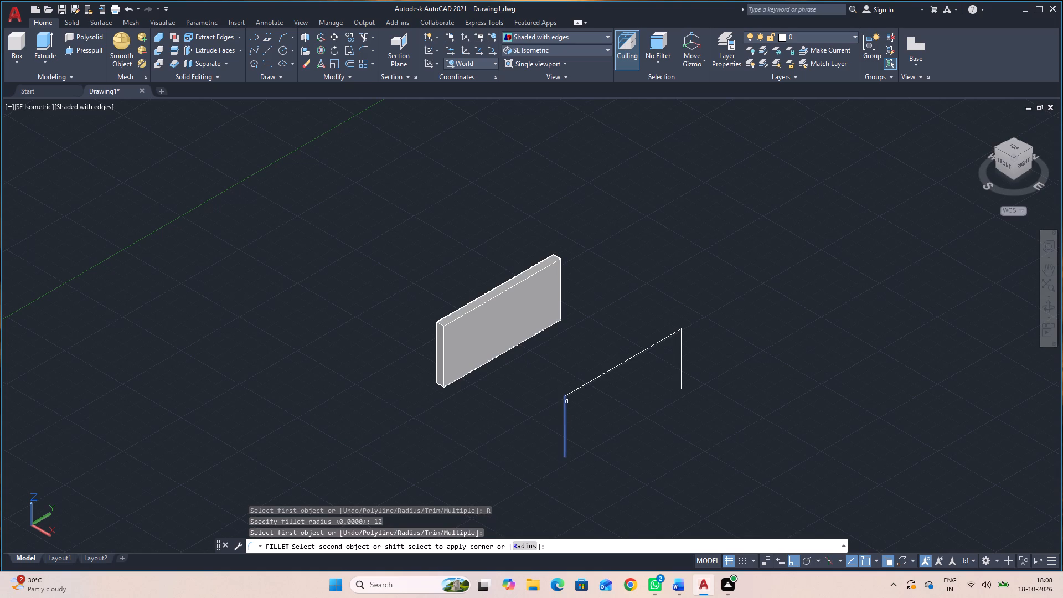
left_click(581, 389)
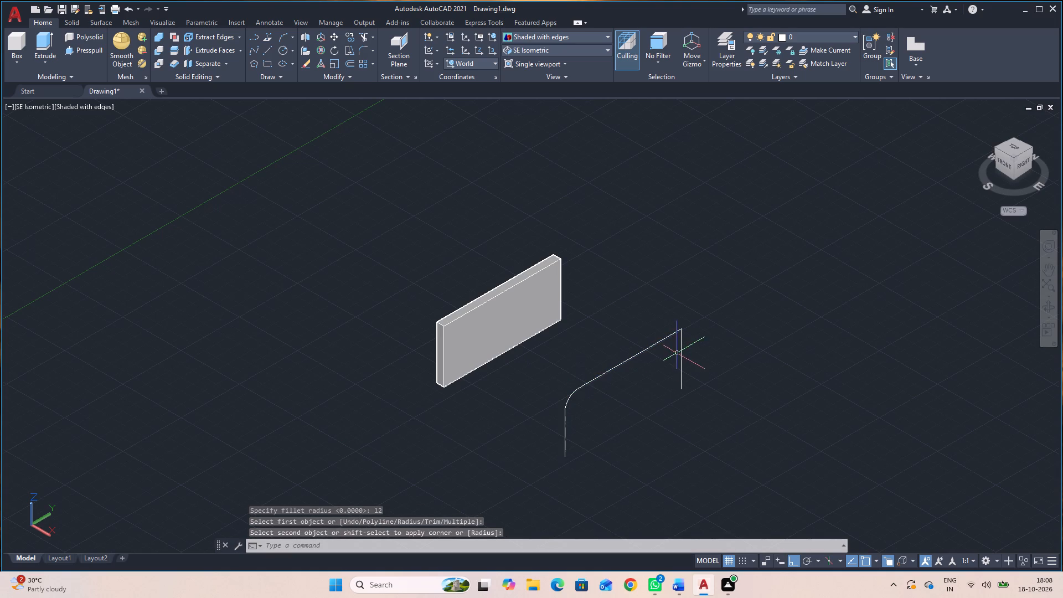
key("space")
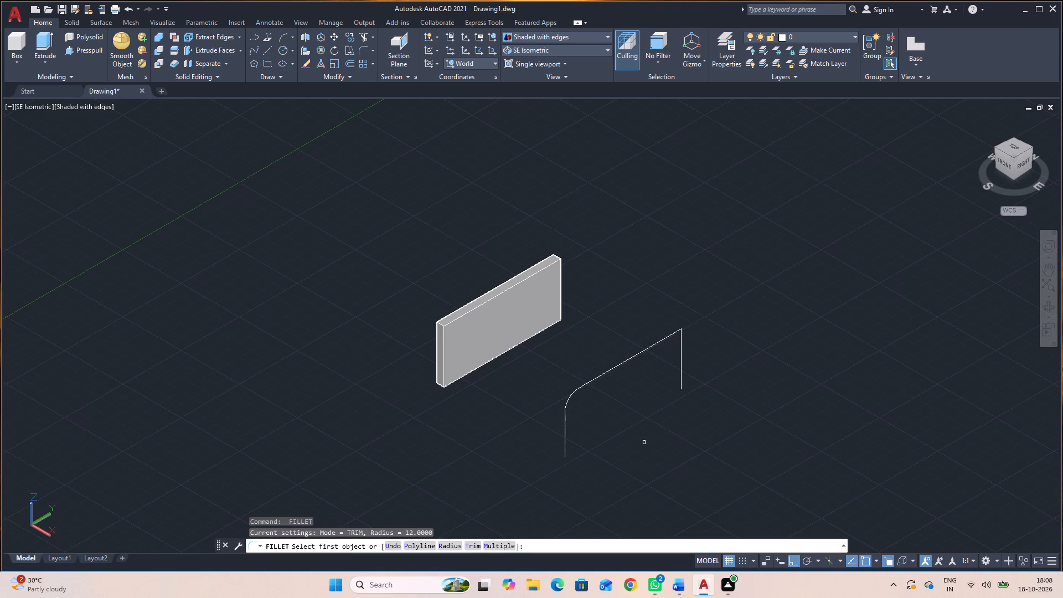
left_click(656, 345)
left_click(681, 357)
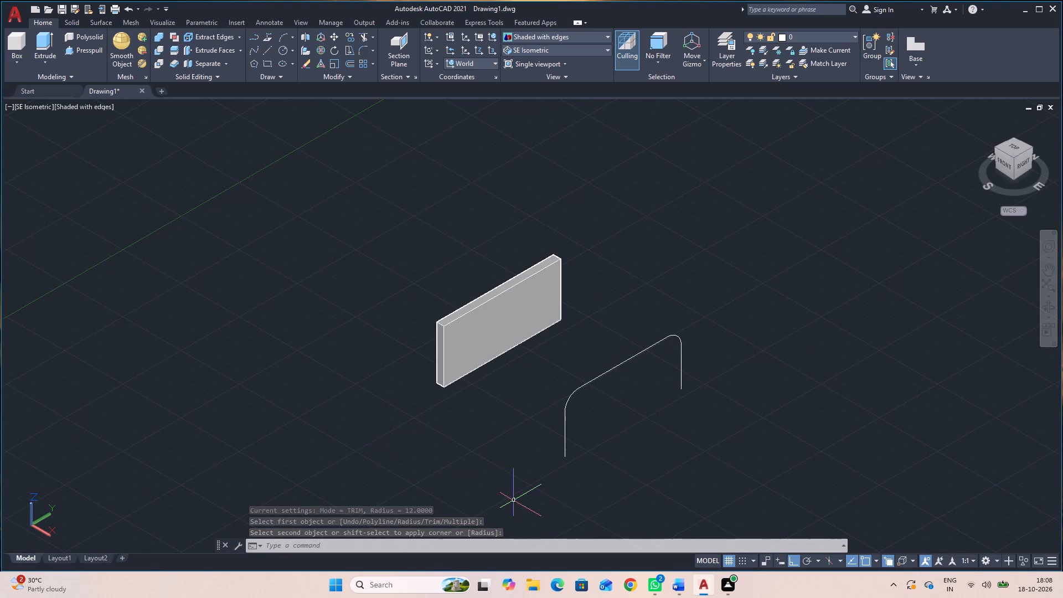
Join the three lines and the two fillet arcs into a single curve.
left_click(530, 495)
left_click(717, 328)
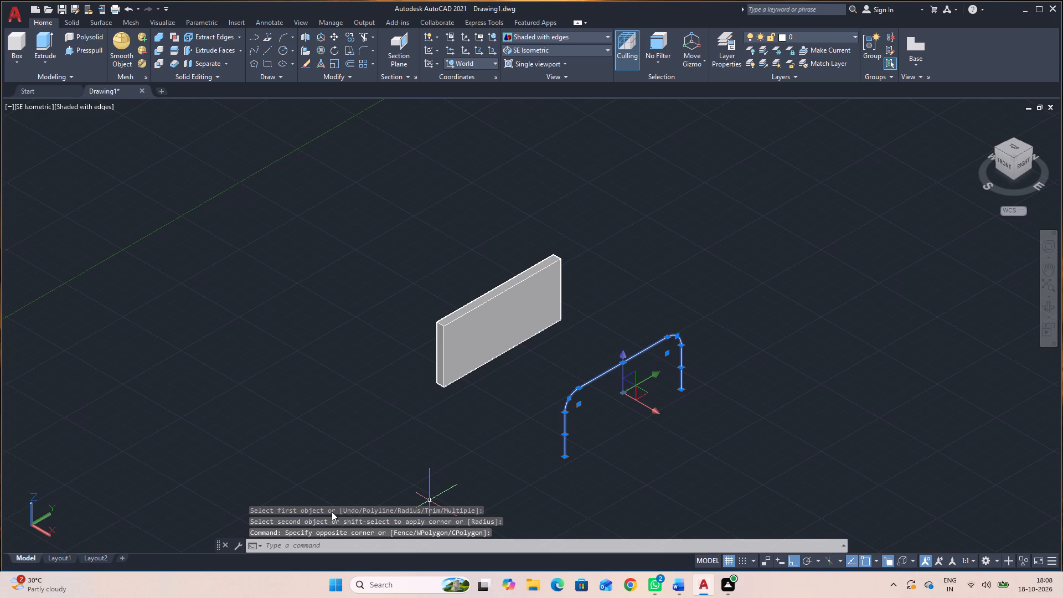
type("j")
key("space")
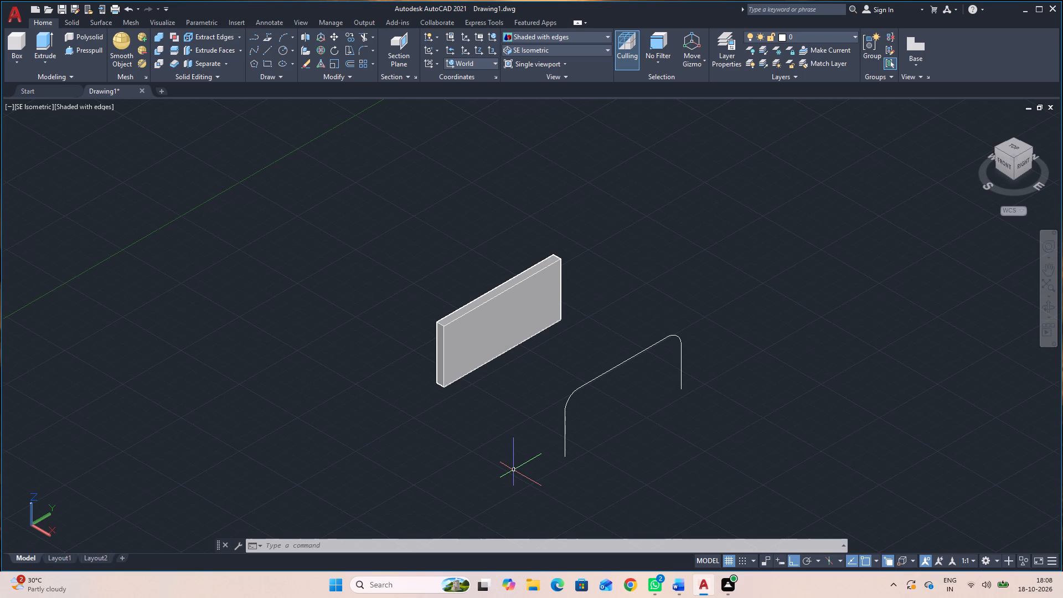
Move the joined outline onto the plate's large front face, matching its lower endpoint to the face's bottom front corner.
type("m")
key("space")
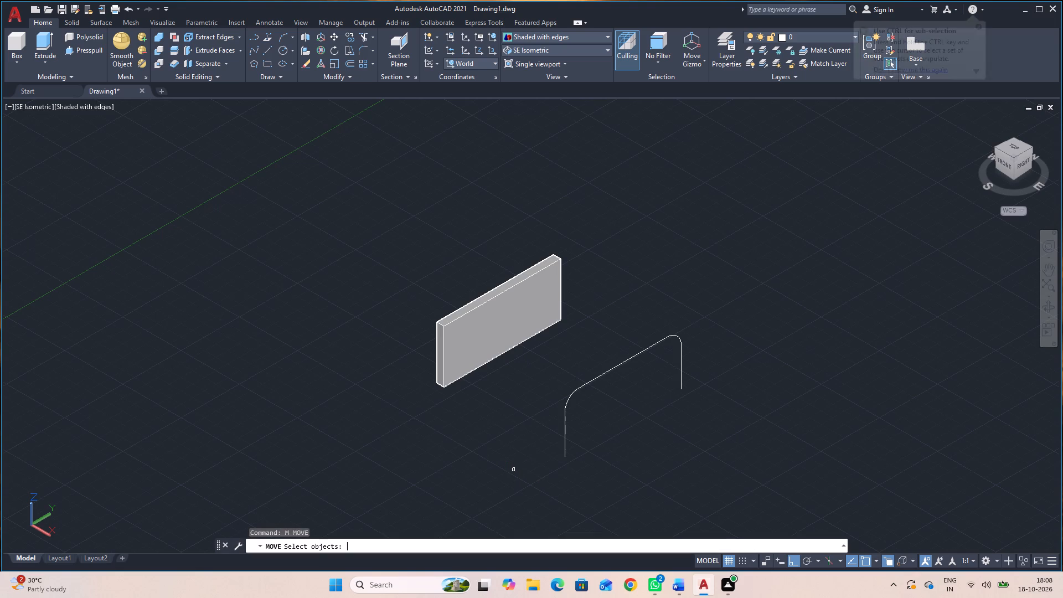
left_click(574, 393)
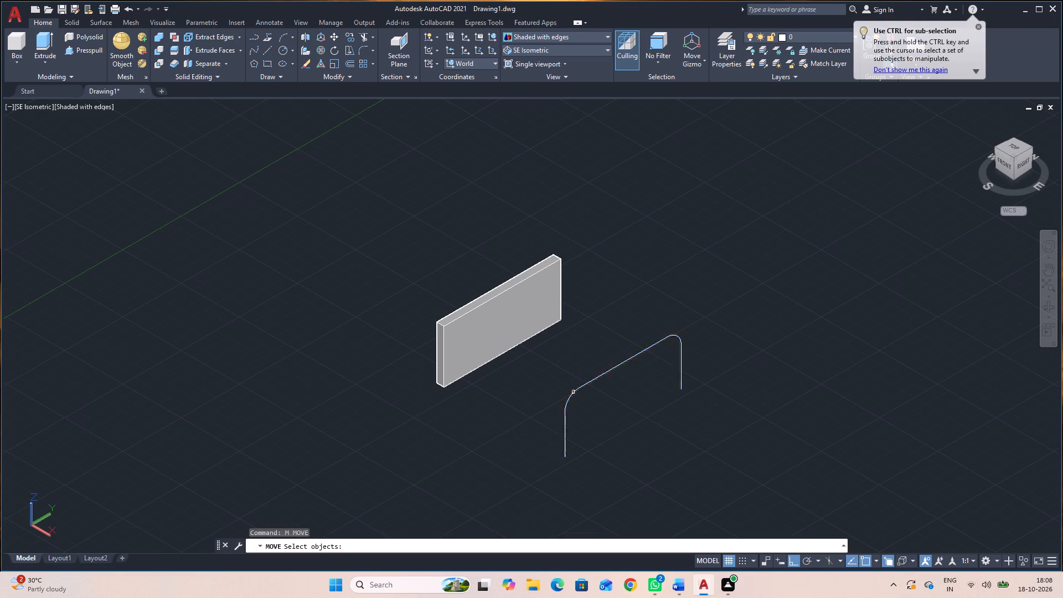
key("space")
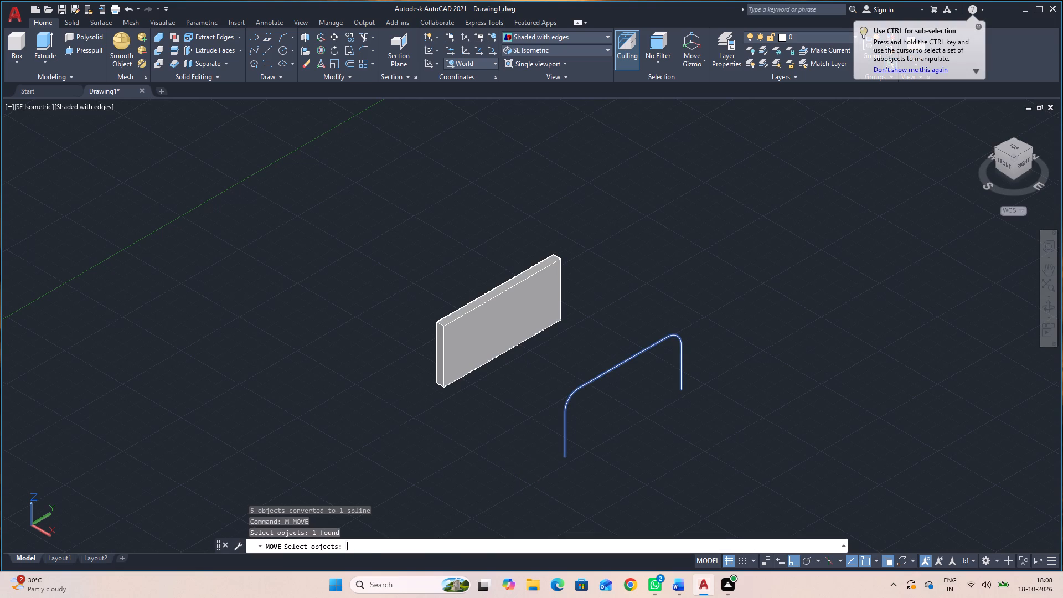
left_click(568, 458)
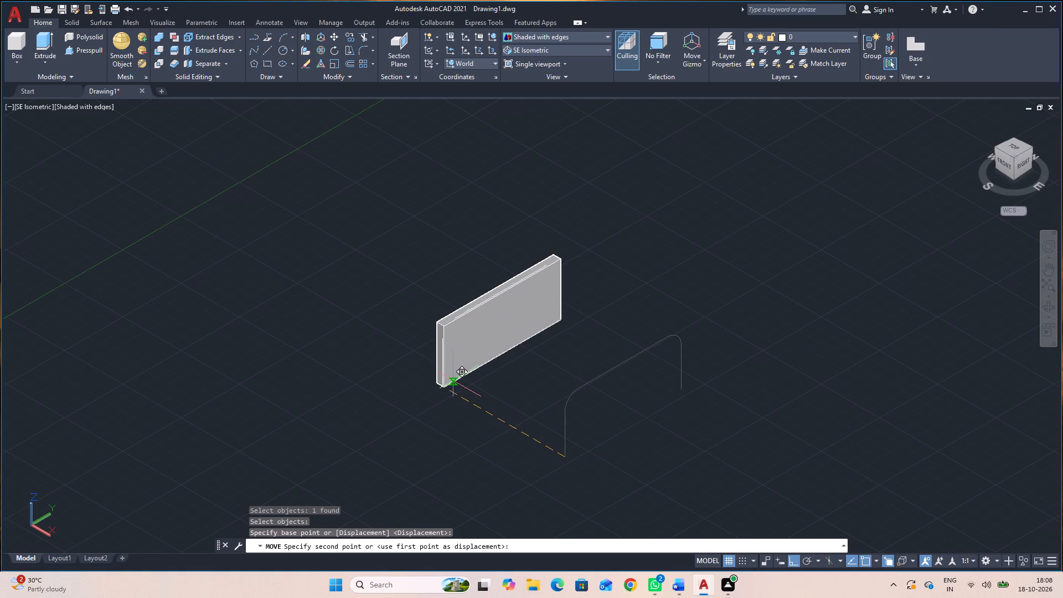
left_click(446, 385)
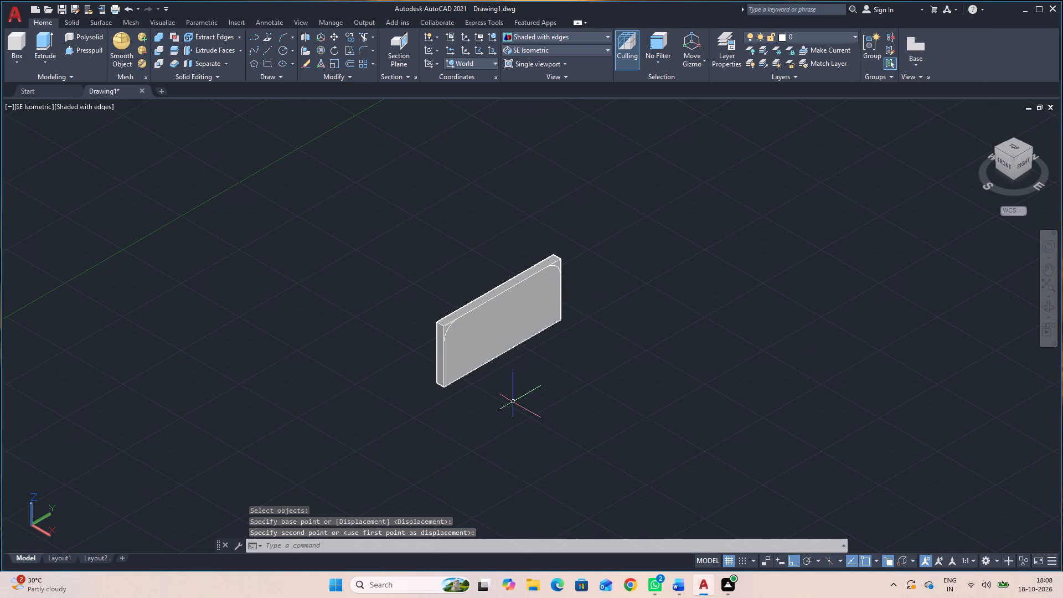
Presspull the area outside the arc at the plate's nearer upper corner through the thickness to cut that corner round.
scroll(506, 395, "up", 2)
middle_click_drag(495, 399, 523, 467)
scroll(523, 467, "up", 1)
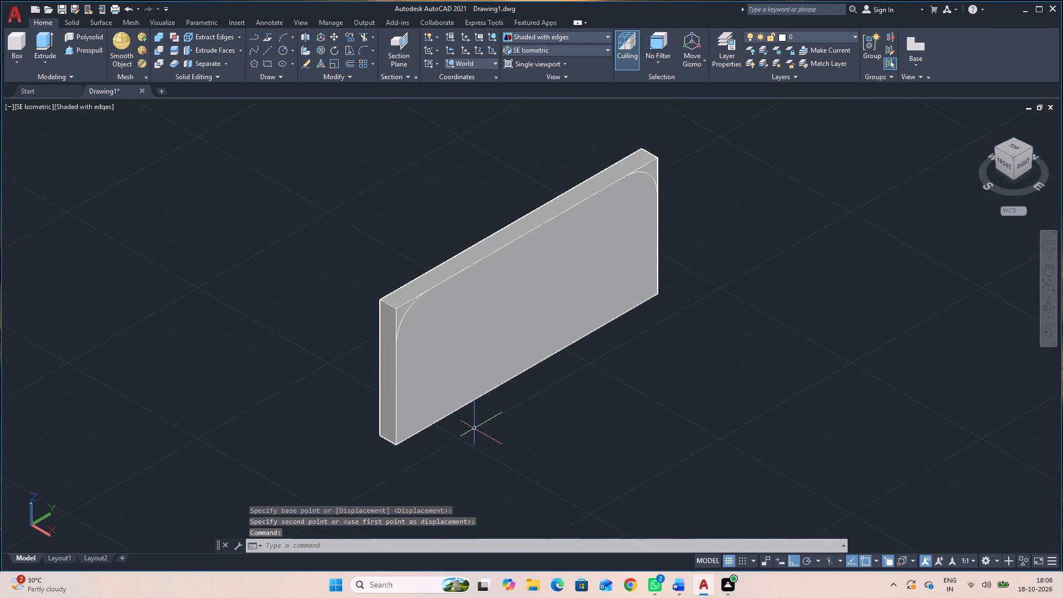
scroll(465, 414, "up", 2)
middle_click_drag(557, 444, 556, 520)
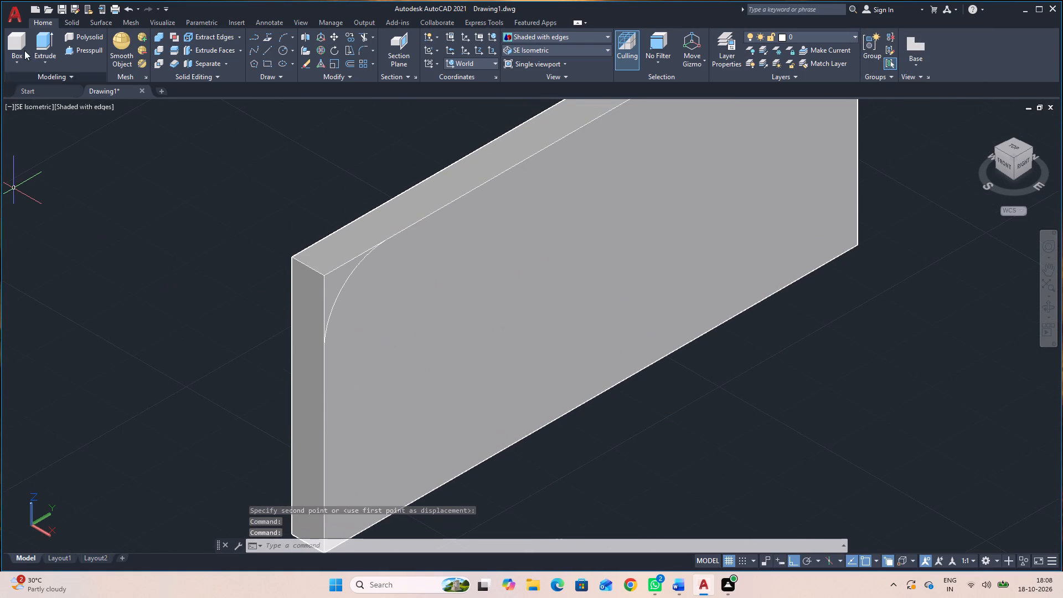
left_click(95, 48)
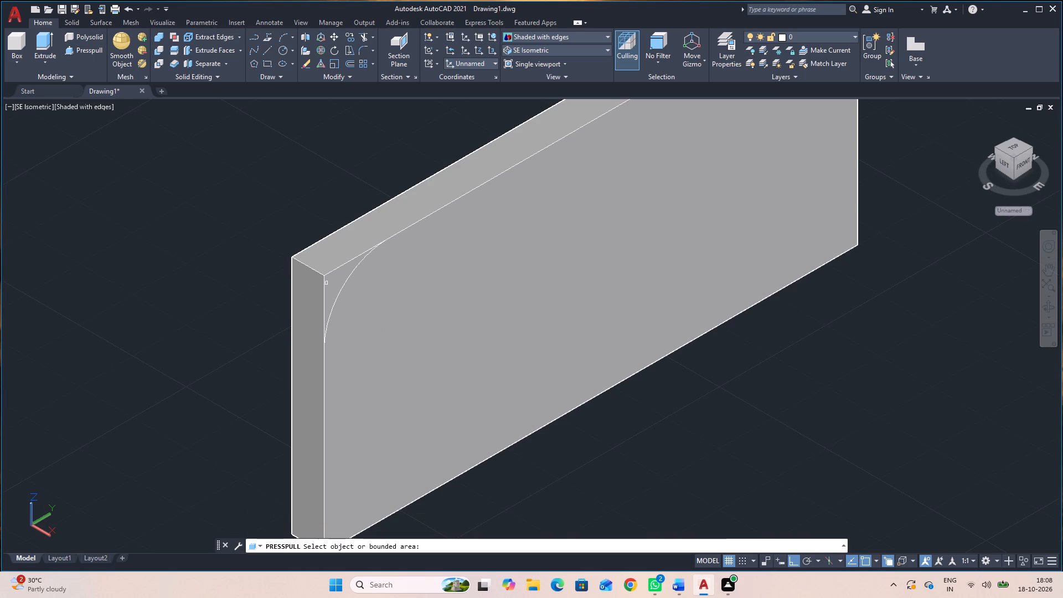
left_click(334, 293)
left_click(199, 233)
Presspull the area outside the arc at the plate's far upper corner through the thickness to cut it round.
scroll(344, 272, "down", 2)
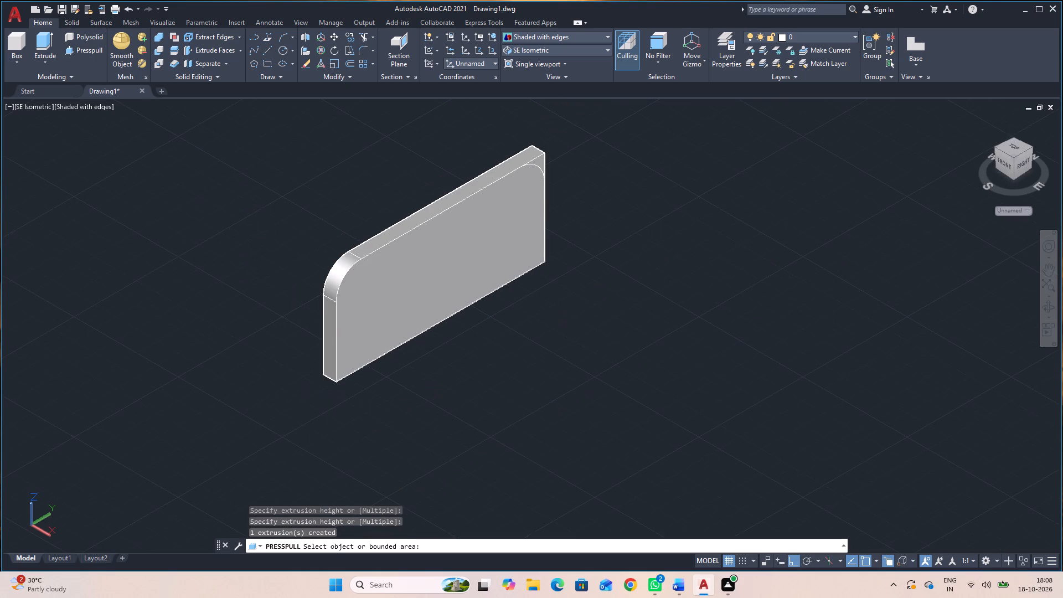
middle_click_drag(581, 238, 527, 345)
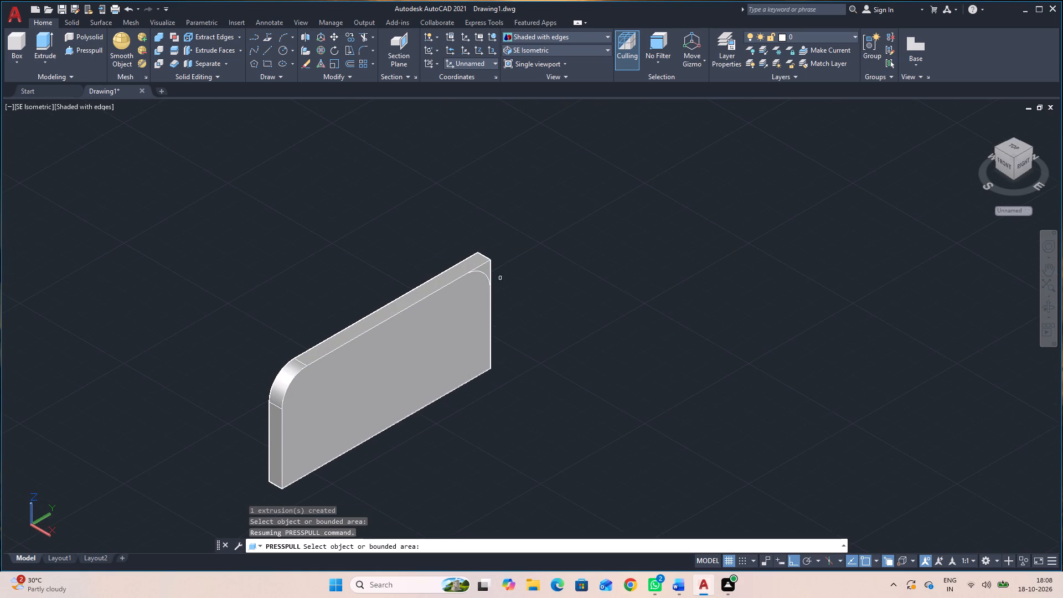
scroll(496, 256, "up", 4)
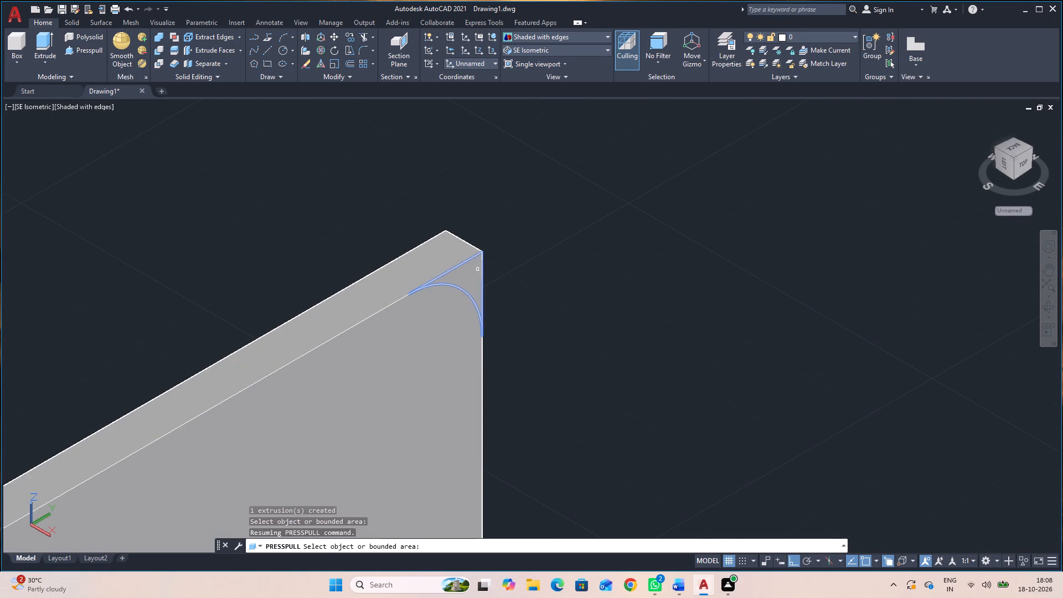
left_click(475, 274)
left_click(297, 253)
scroll(460, 288, "down", 1)
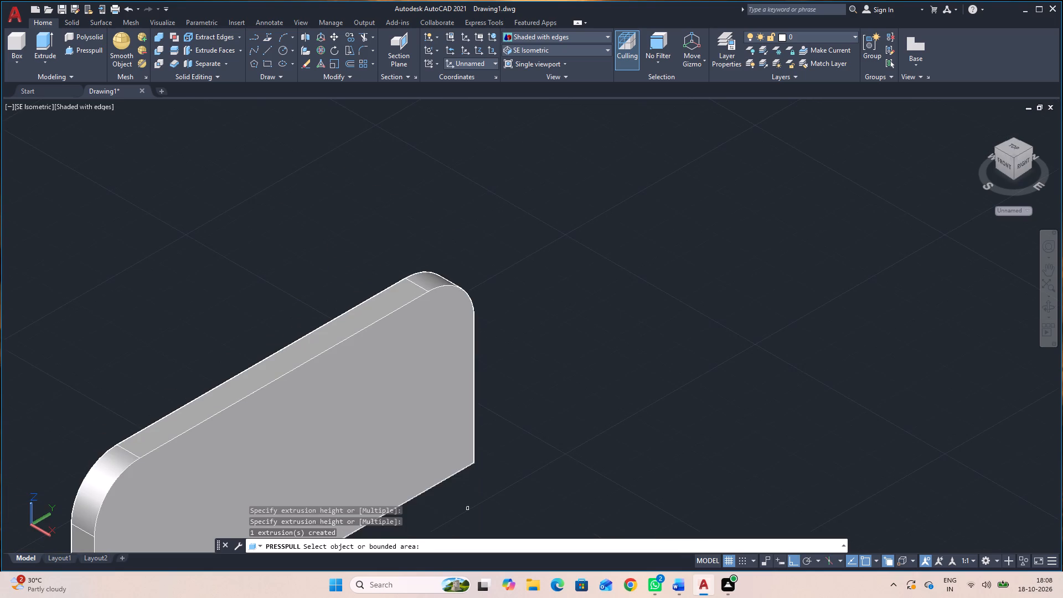
scroll(465, 506, "down", 1)
middle_click_drag(462, 502, 599, 336)
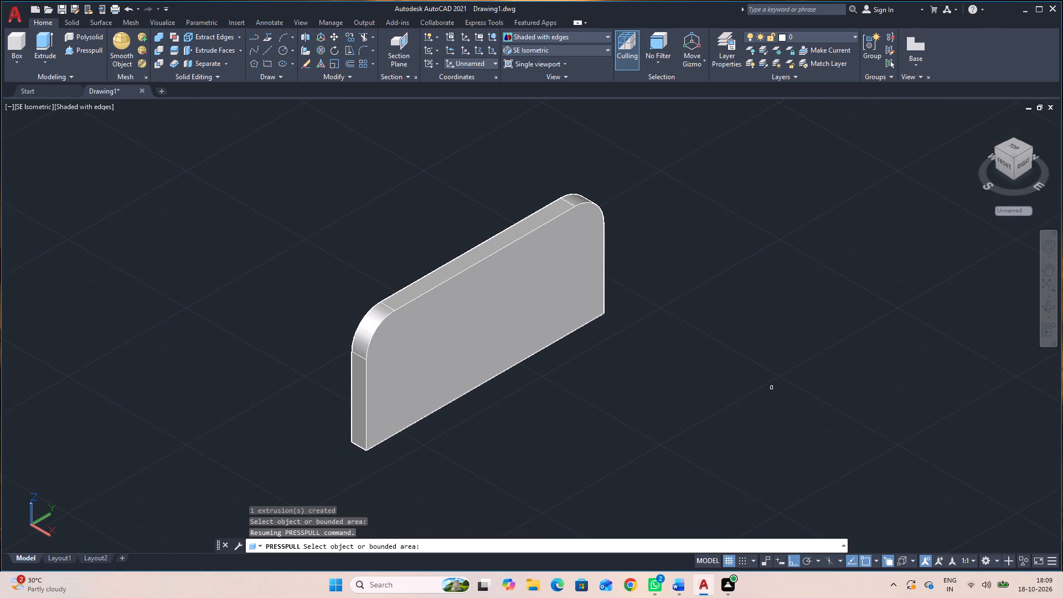
key("Escape")
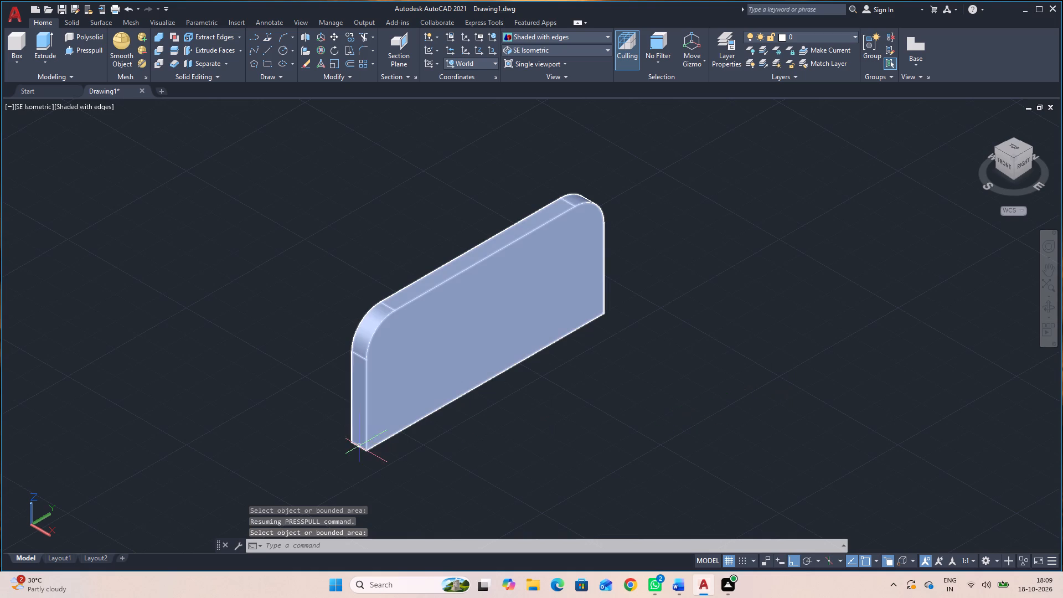
Move the outline spline off the plate about 152 units along the Y axis, using Ortho.
left_click(366, 432)
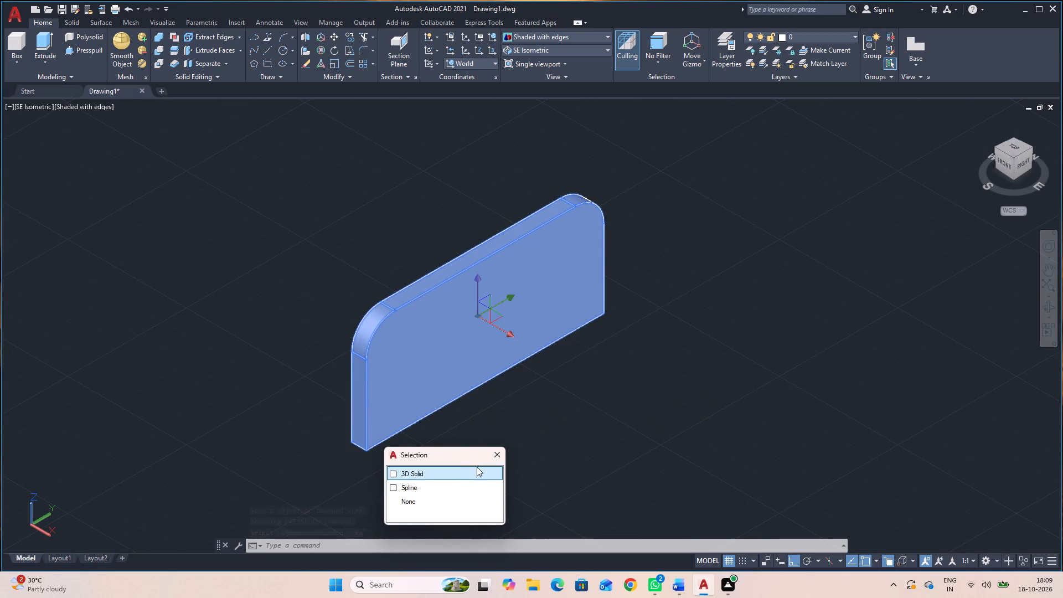
left_click(476, 481)
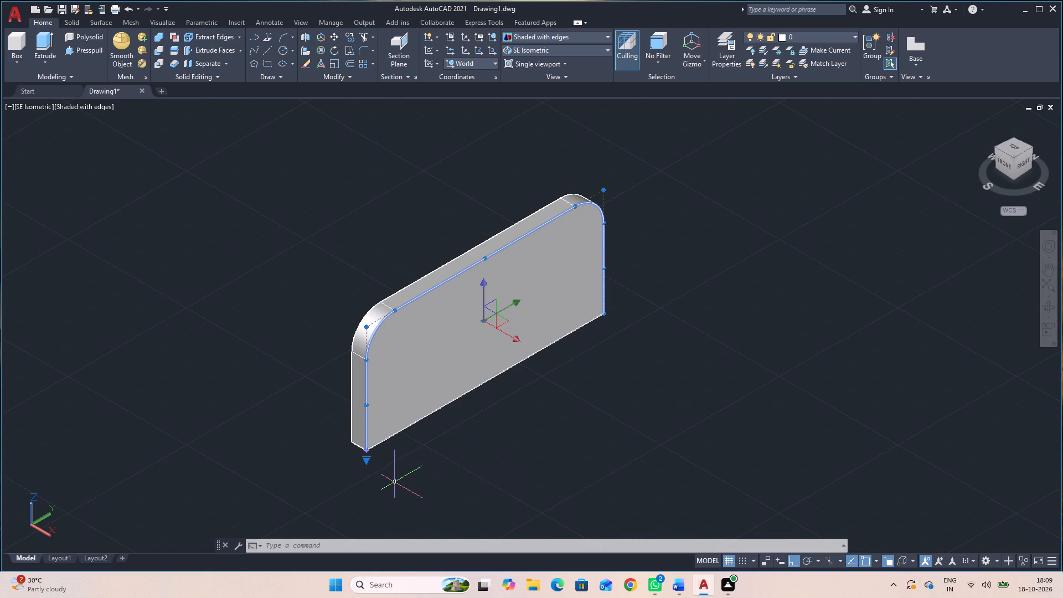
type("m")
key("space")
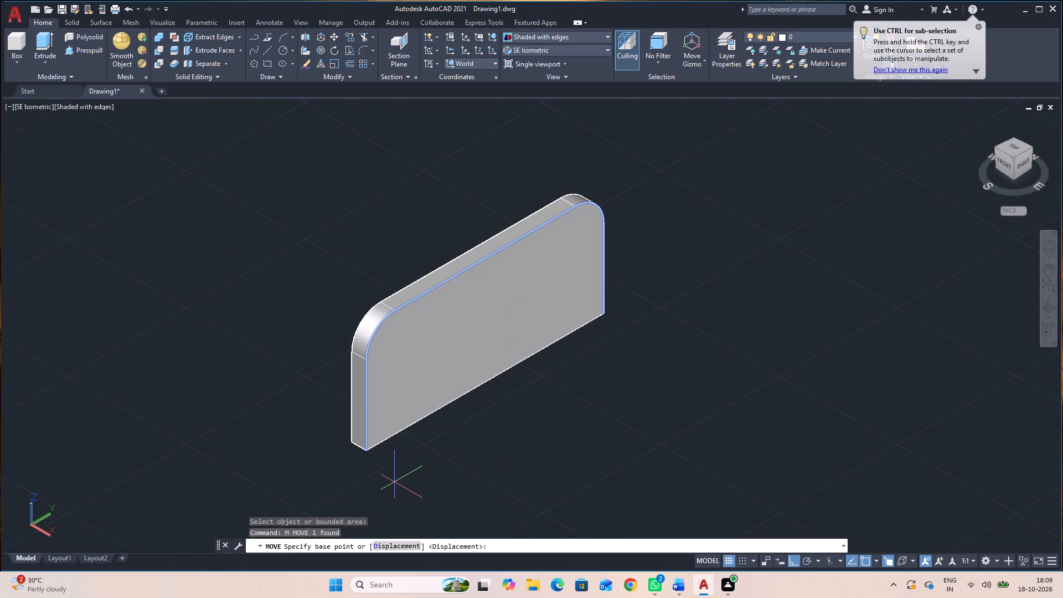
left_click(369, 451)
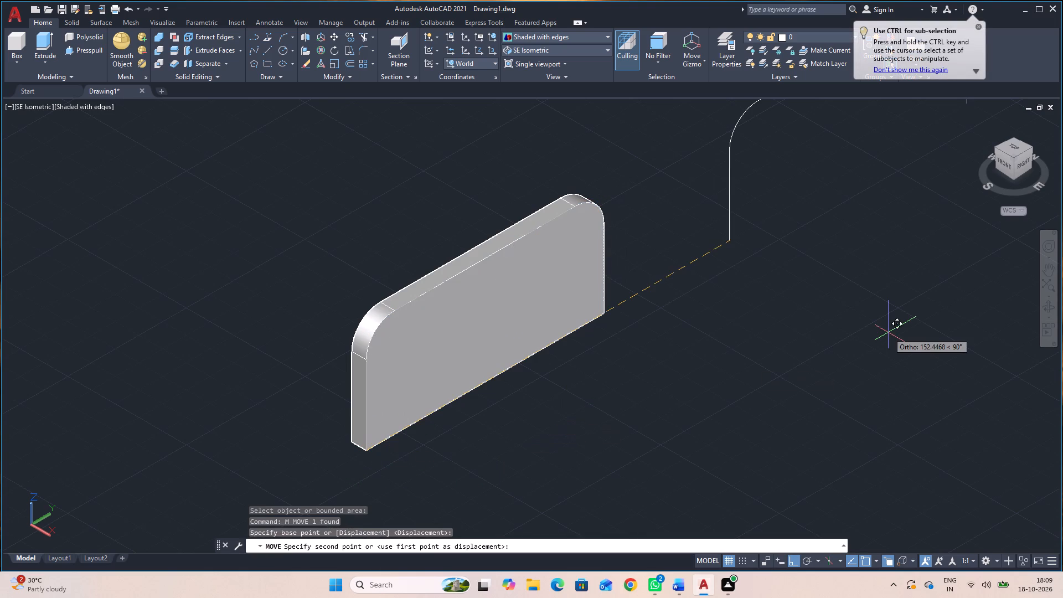
left_click(889, 333)
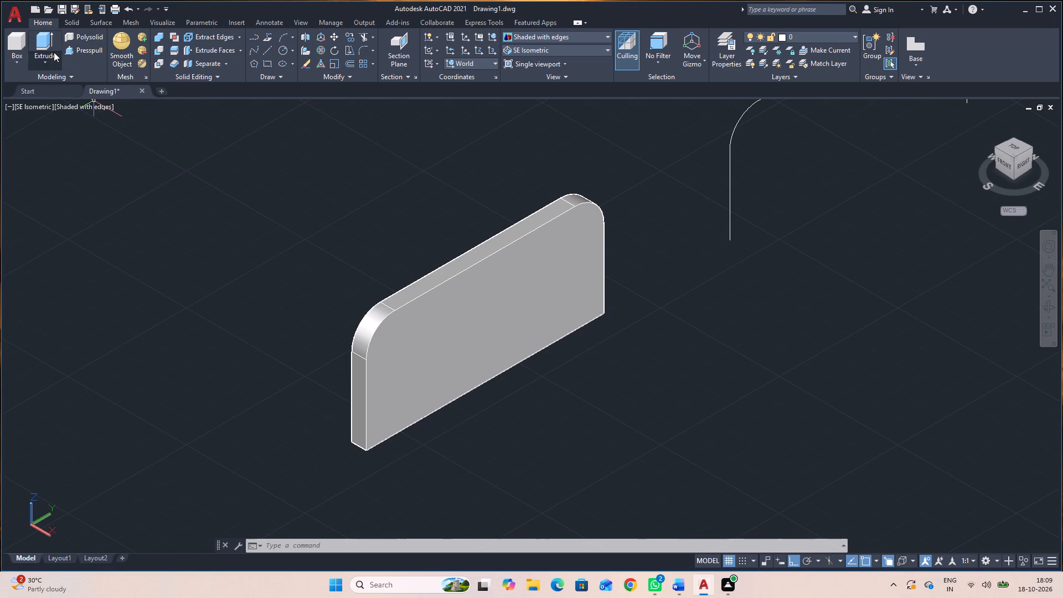
Create a box starting 3 units along Y from the front top edge's midpoint, length 6, width 36 outward, height down to the plate's base.
left_click(18, 40)
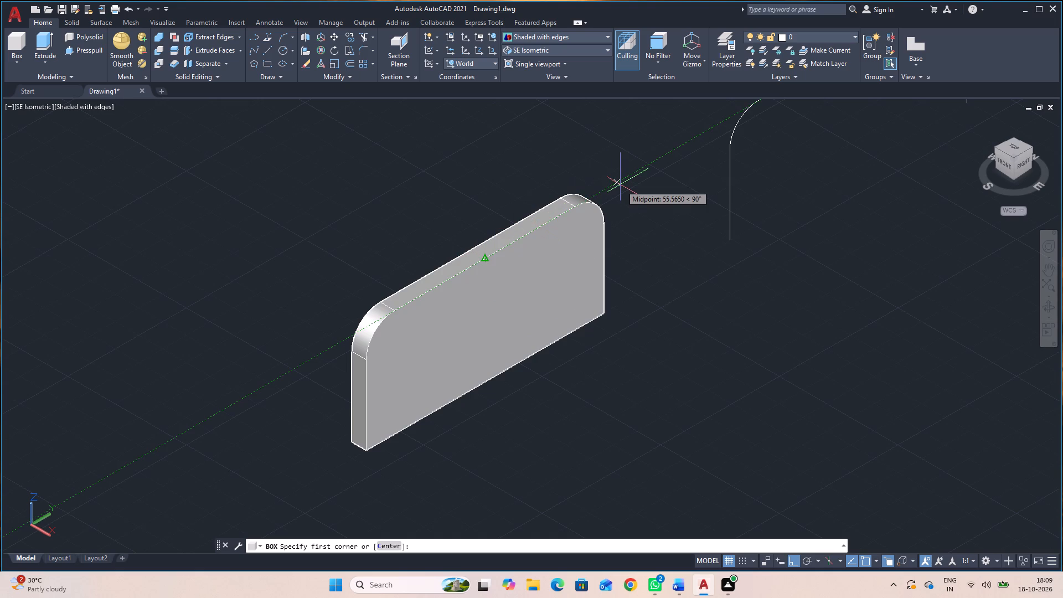
key("3")
key("Return")
type("l")
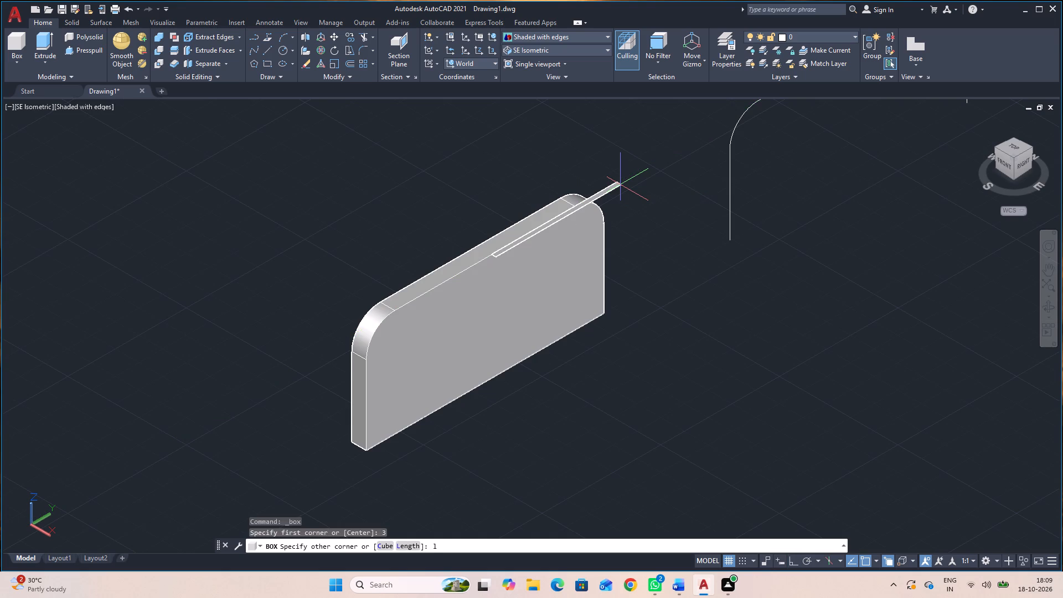
key("space")
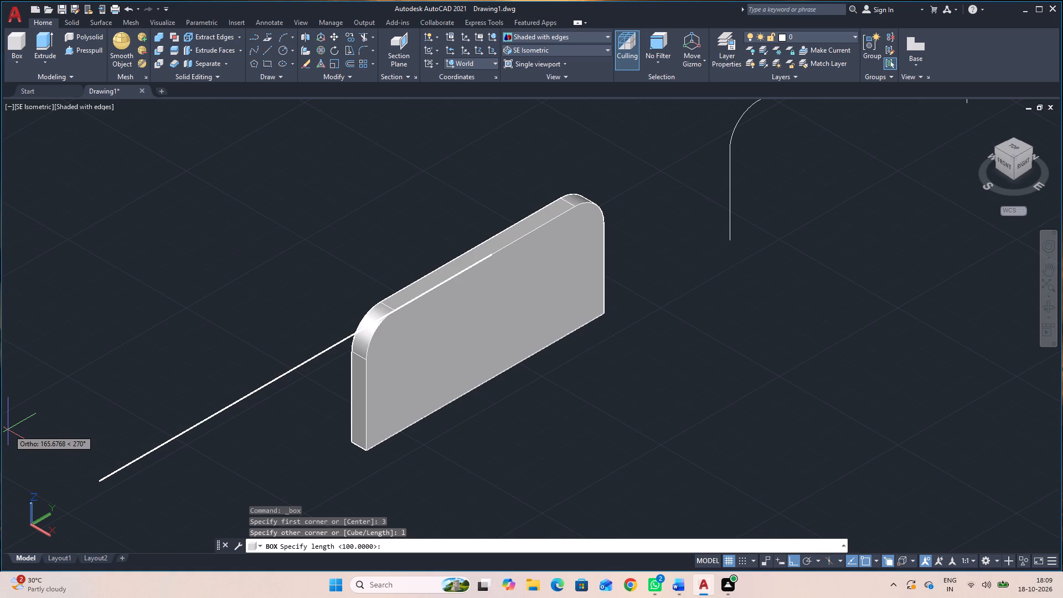
key("6")
key("Return")
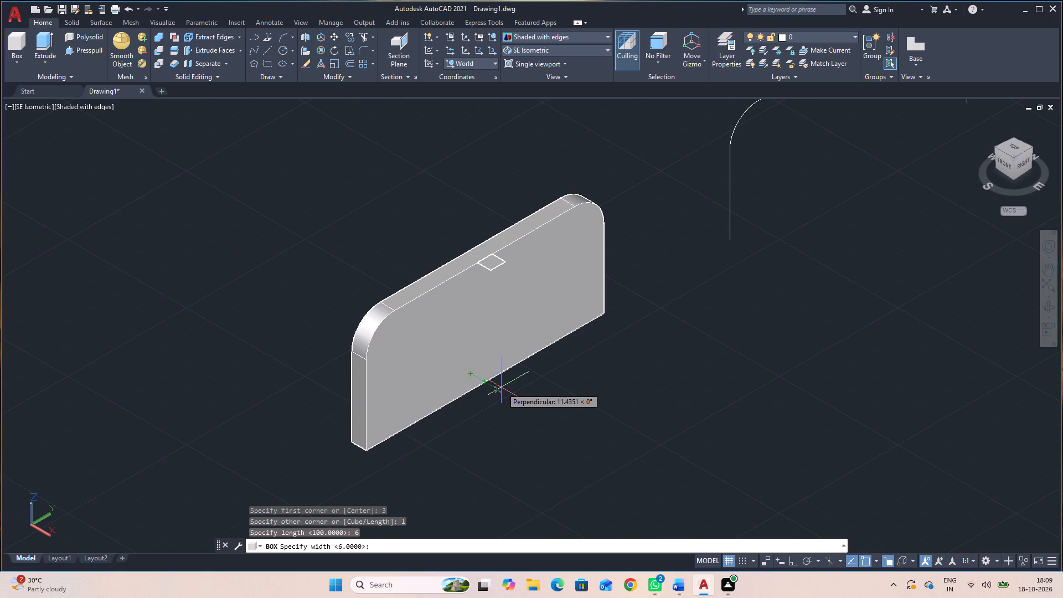
type("36")
key("Return")
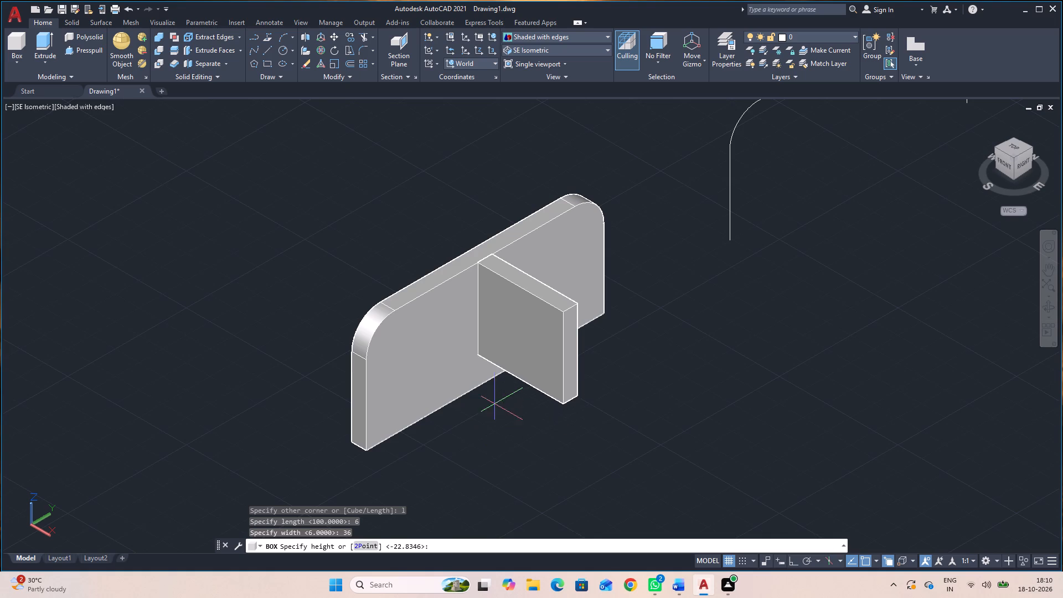
left_click(477, 385)
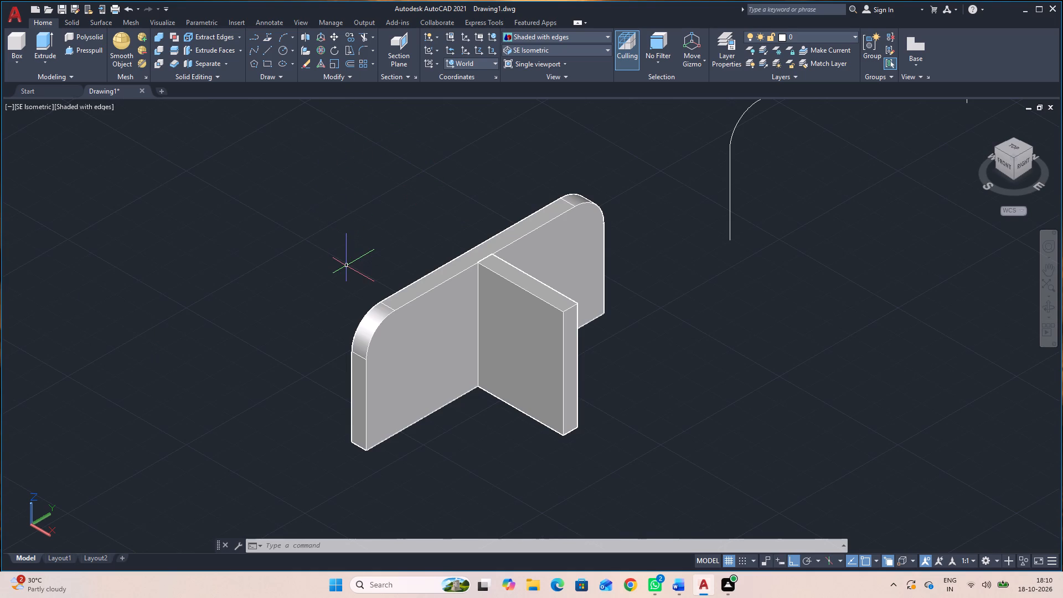
Draw construction lines from the midpoint of the rib's top edge at the plate: 30 outward along X, and 30 straight down.
middle_click_drag(327, 282, 280, 276)
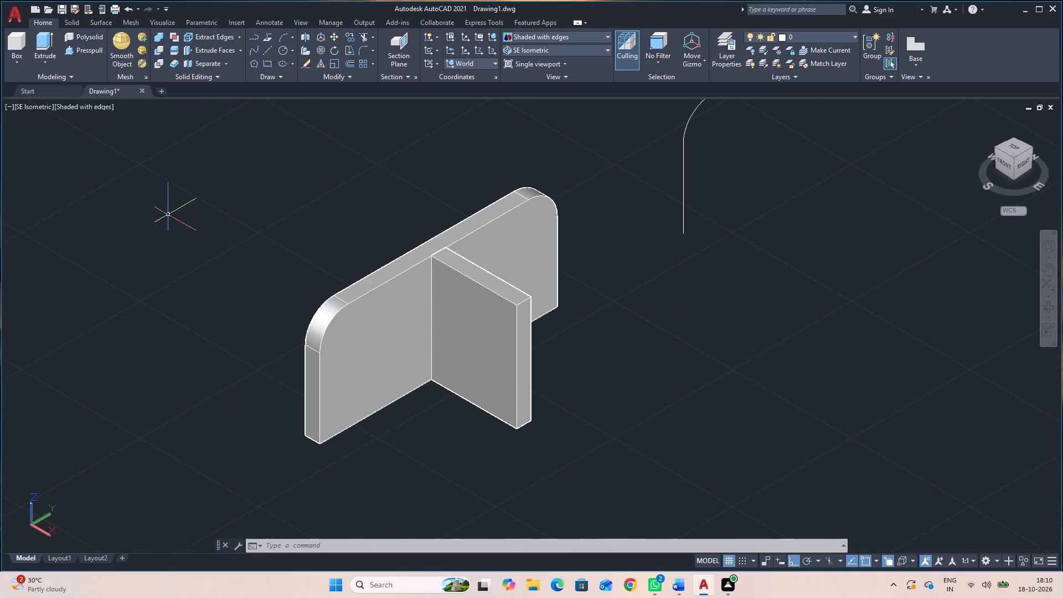
type("l")
key("space")
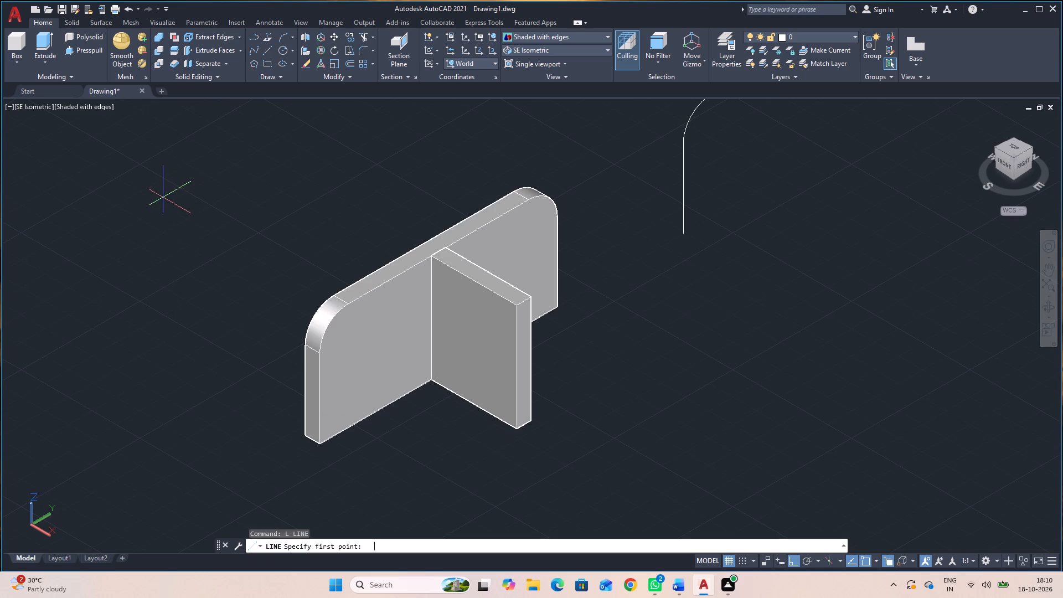
left_click(442, 252)
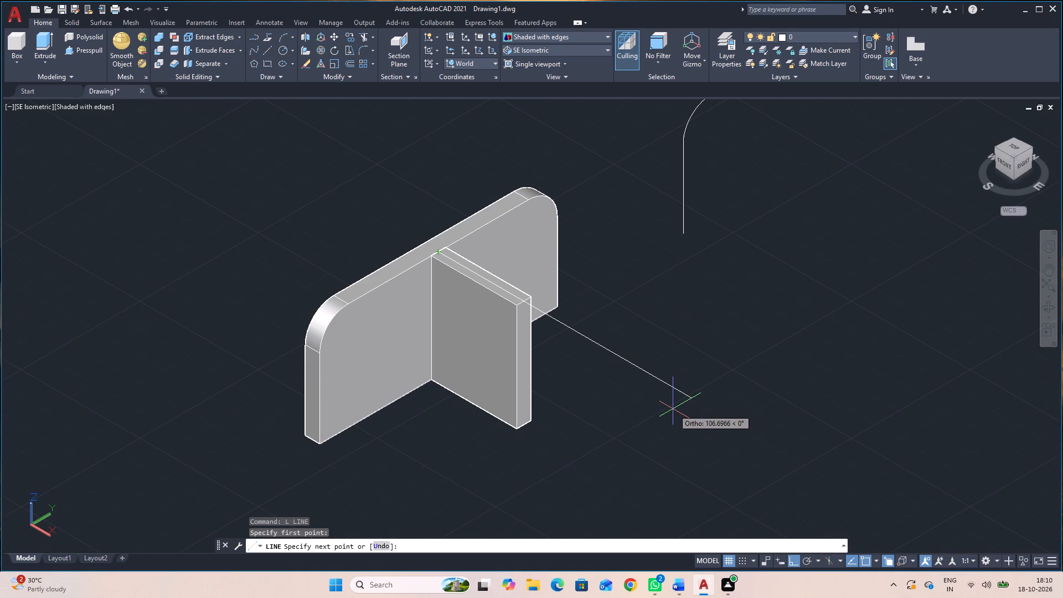
type("30")
key("Return")
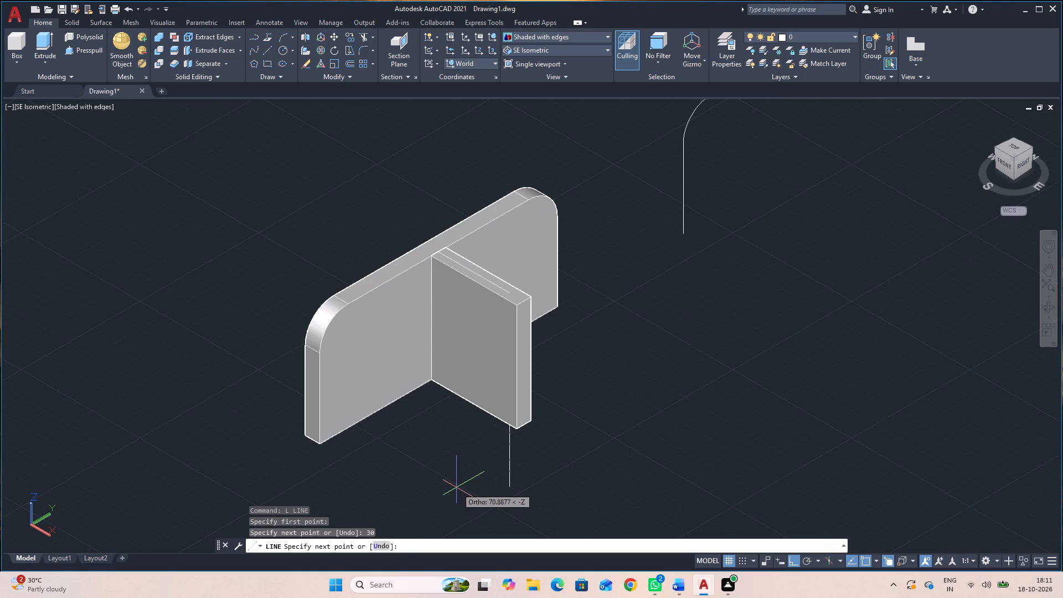
type("30")
key("Return")
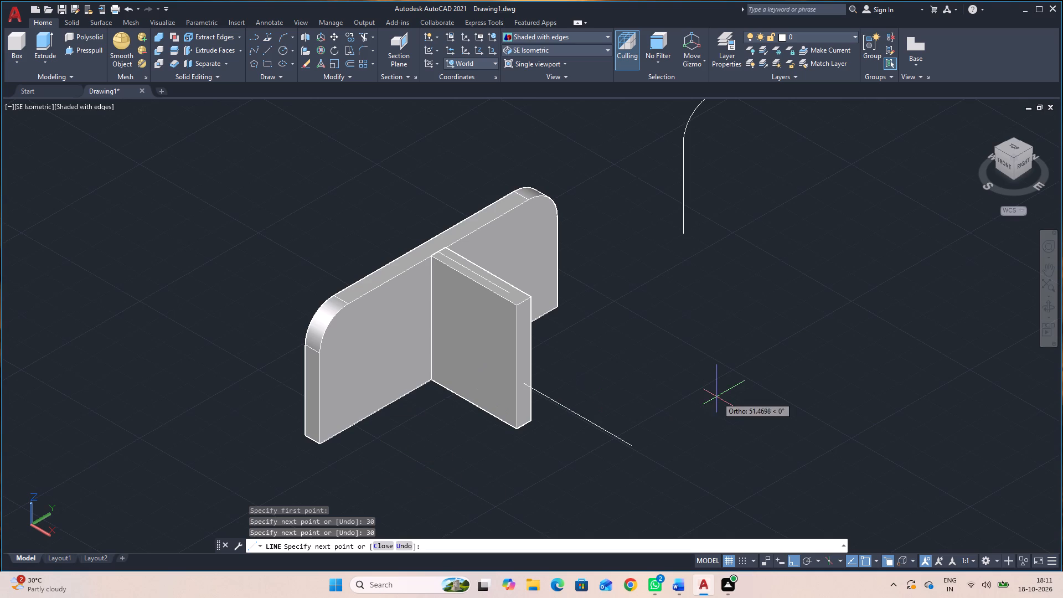
key("Escape")
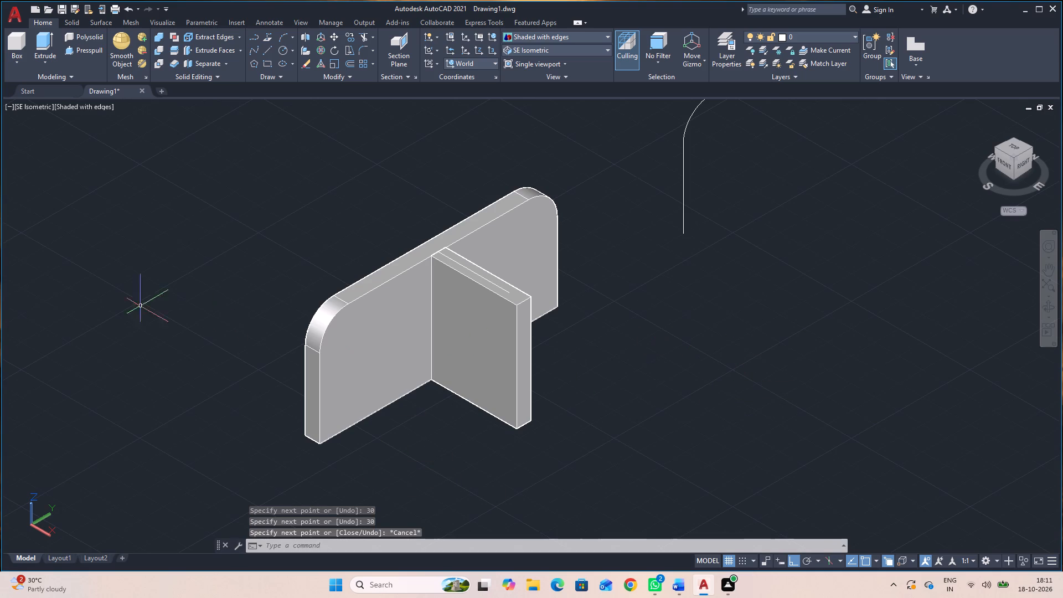
Create a cylinder of radius 30 centred on the corner of the construction lines, with its axis endpoint 6 along positive Y.
left_click(19, 36)
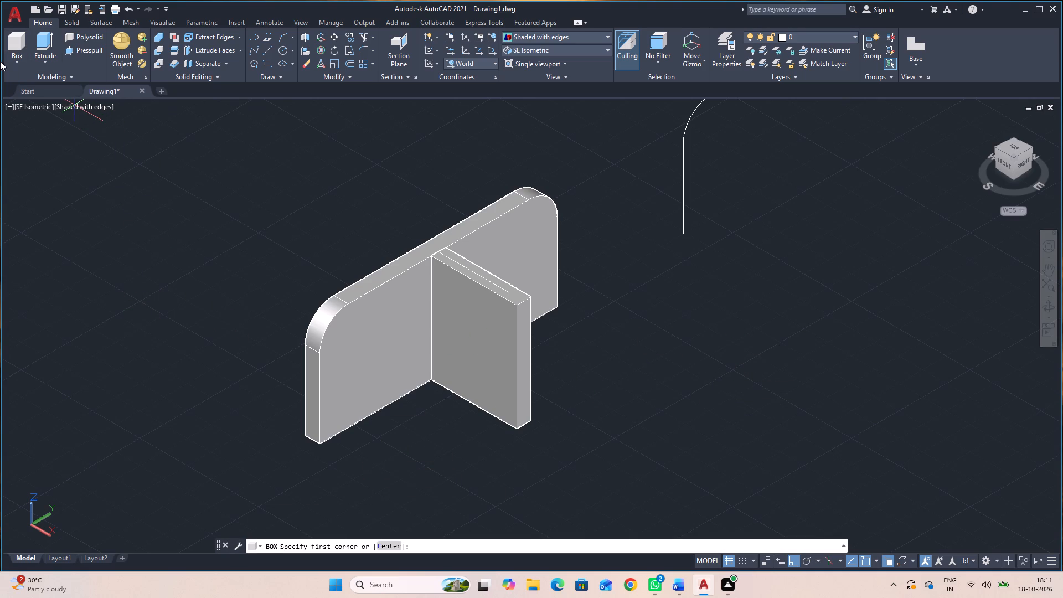
left_click(19, 57)
left_click(25, 105)
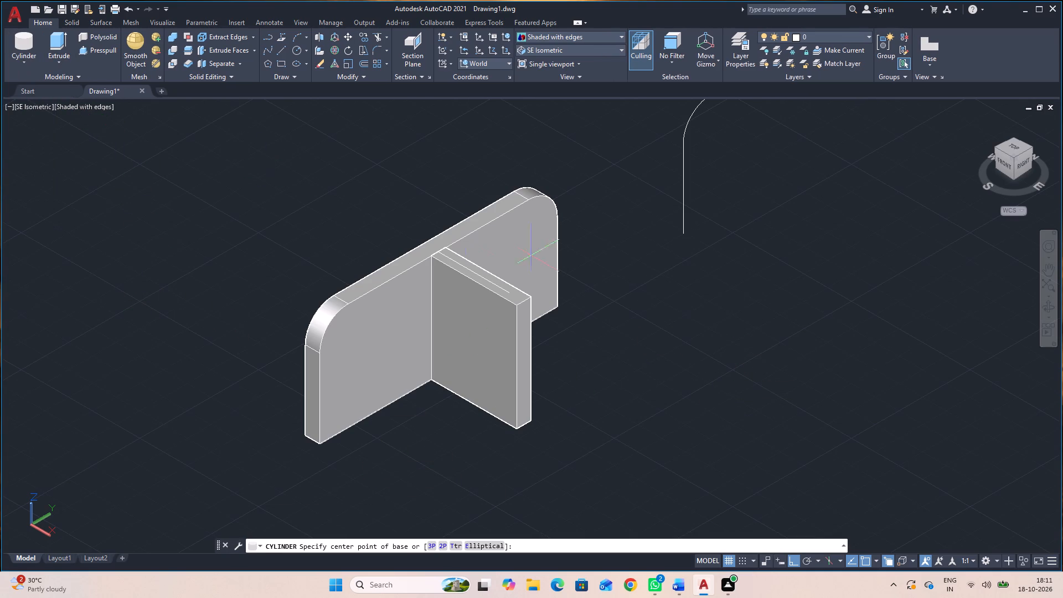
left_click(512, 295)
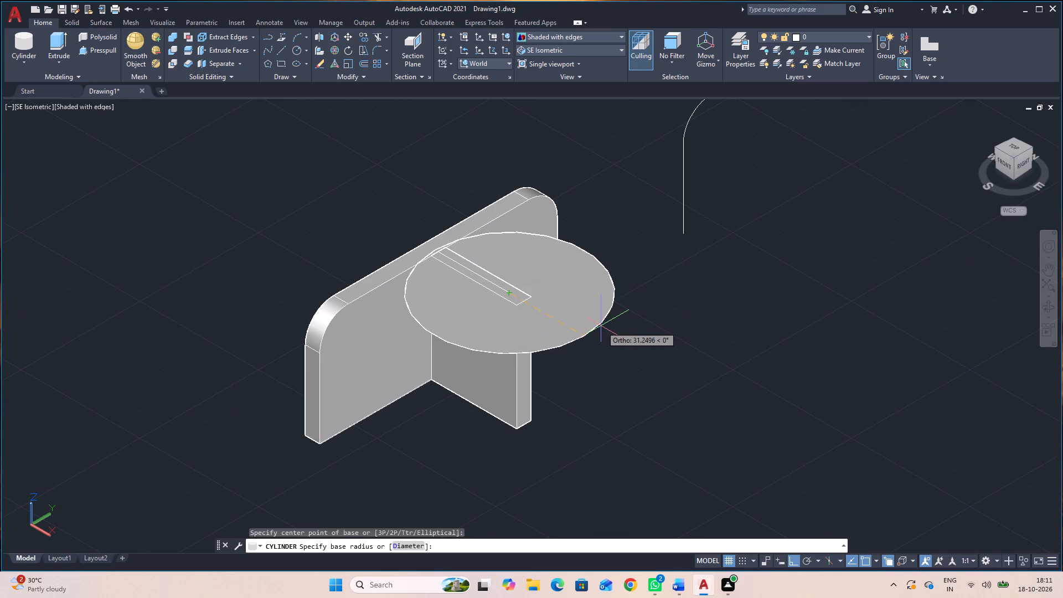
type("30")
key("Return")
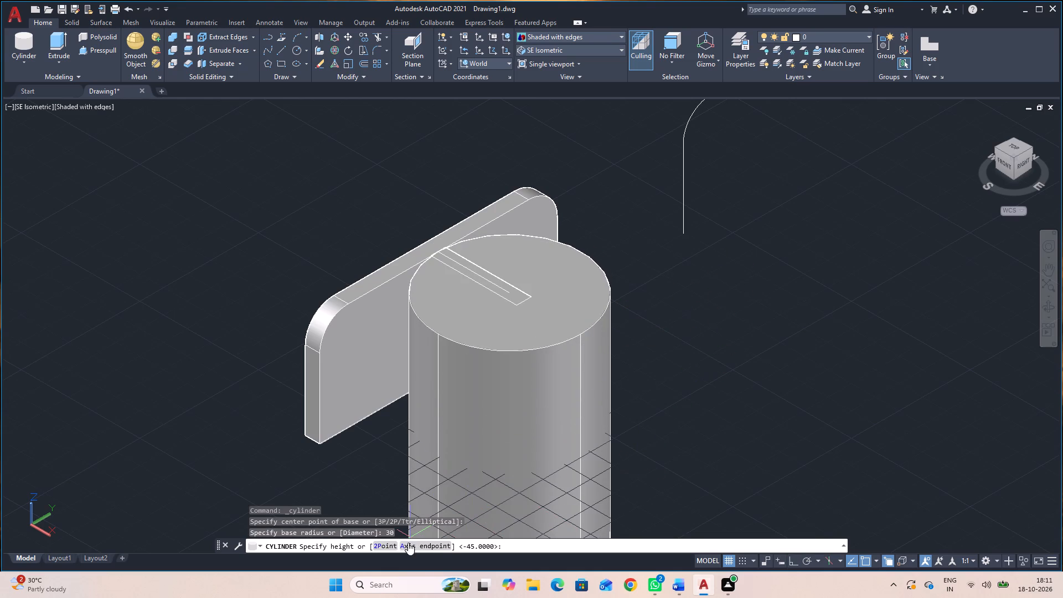
left_click(426, 546)
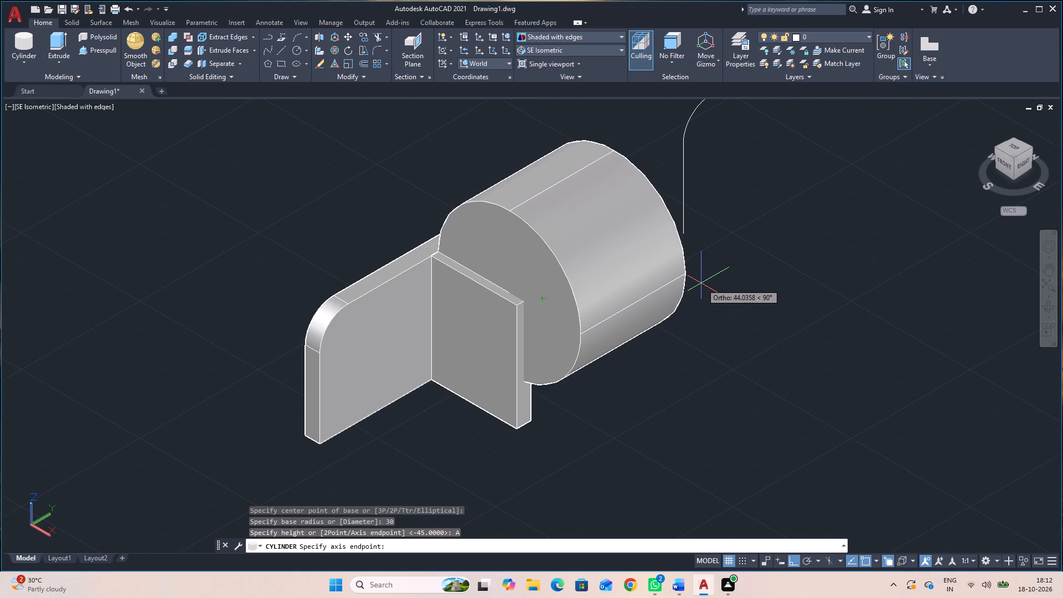
key("6")
key("Return")
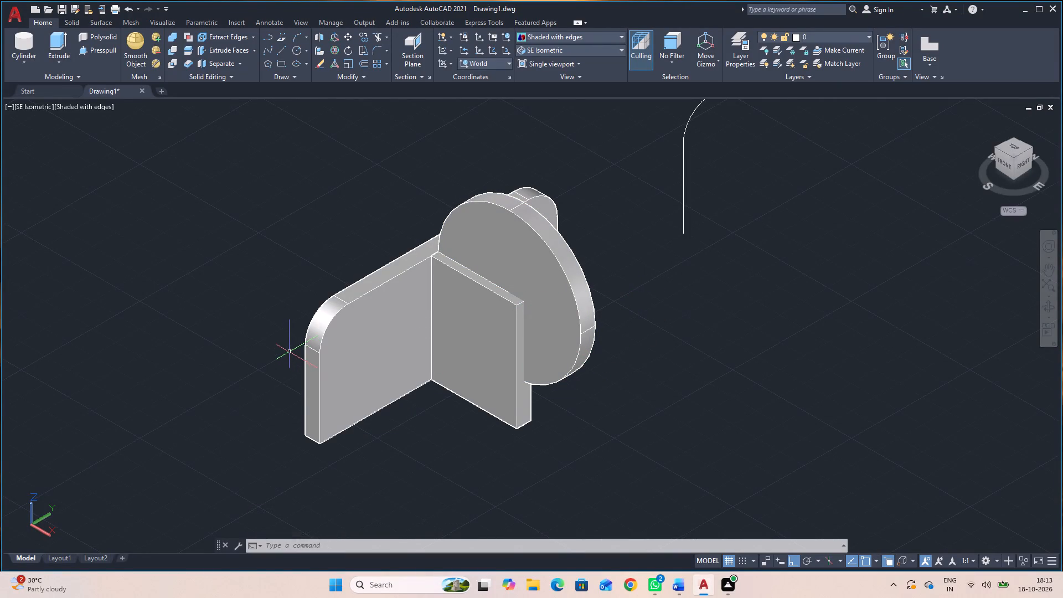
Move the cylinder from its centre at the construction lines' corner to the rib's near top edge, so it spans the rib's thickness.
left_click(548, 278)
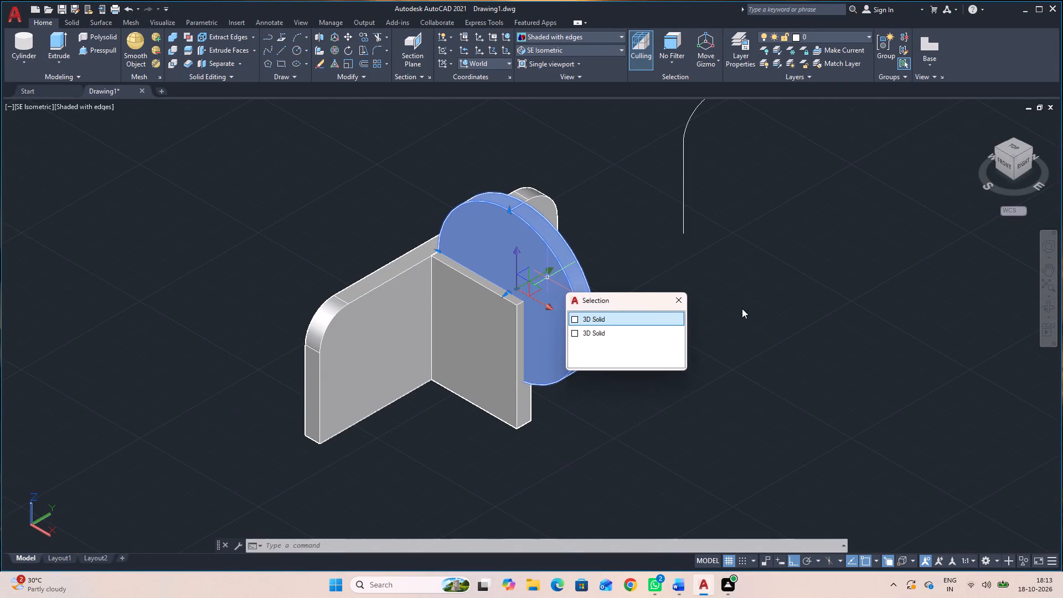
key("space")
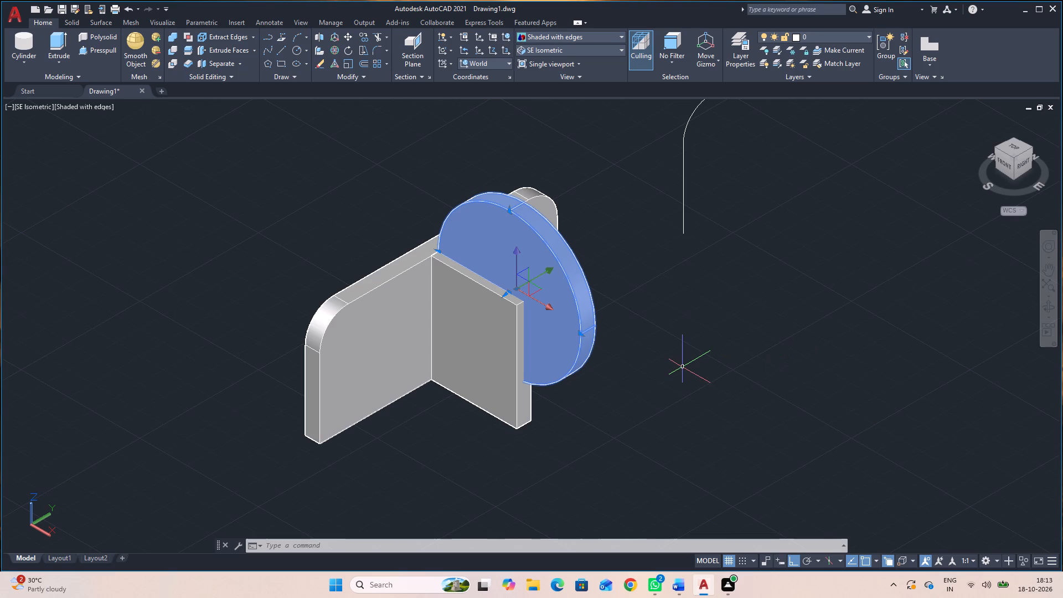
key("m")
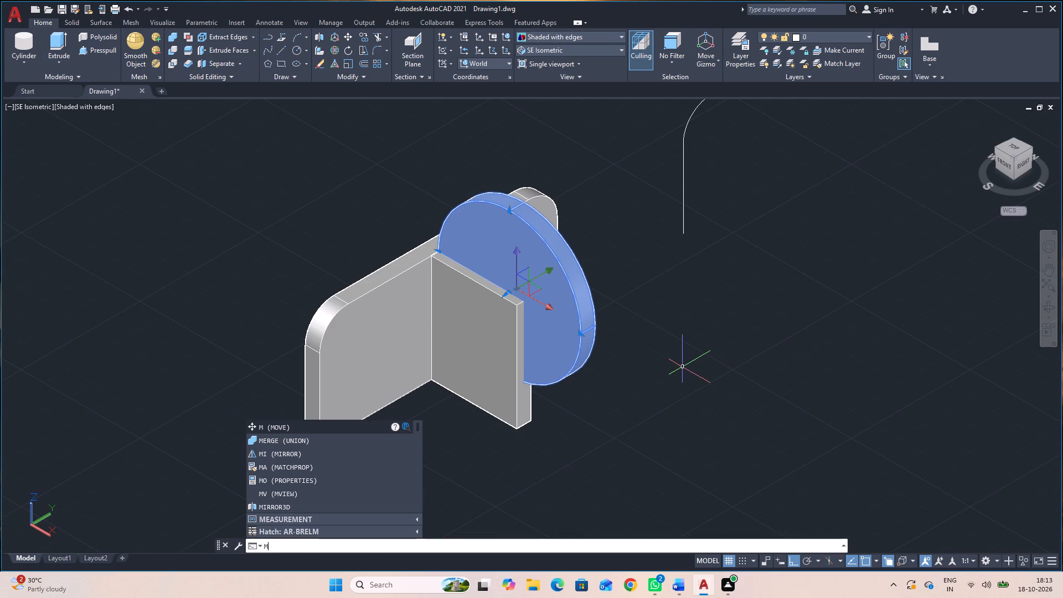
key("space")
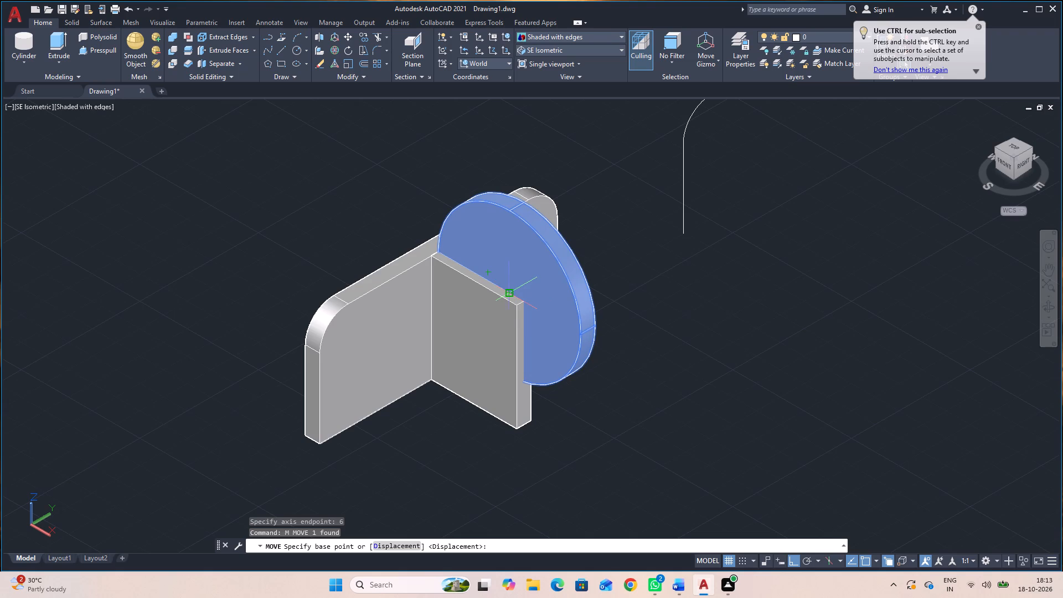
left_click(509, 291)
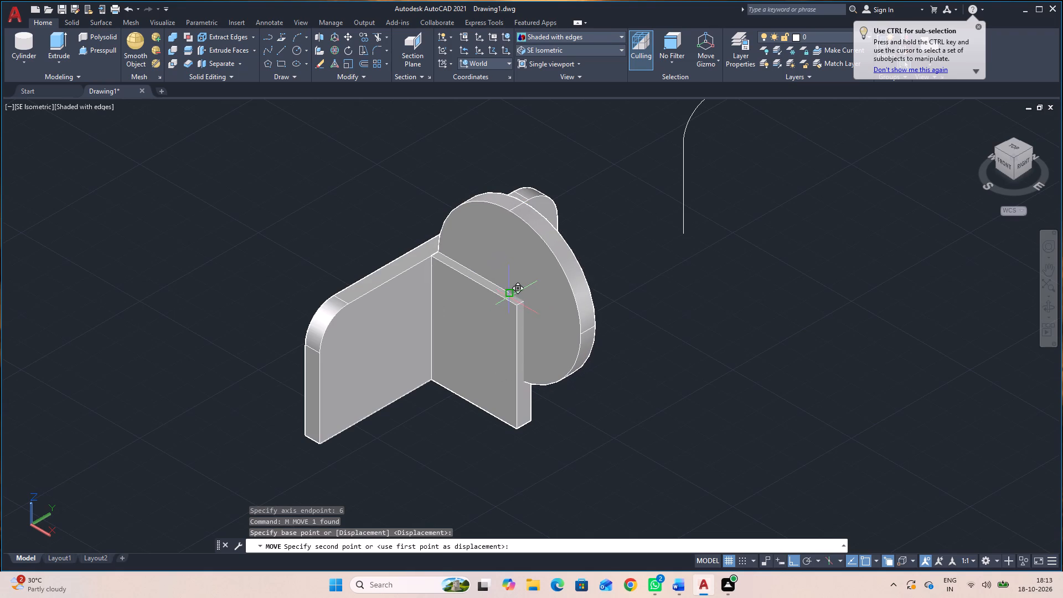
left_click(505, 298)
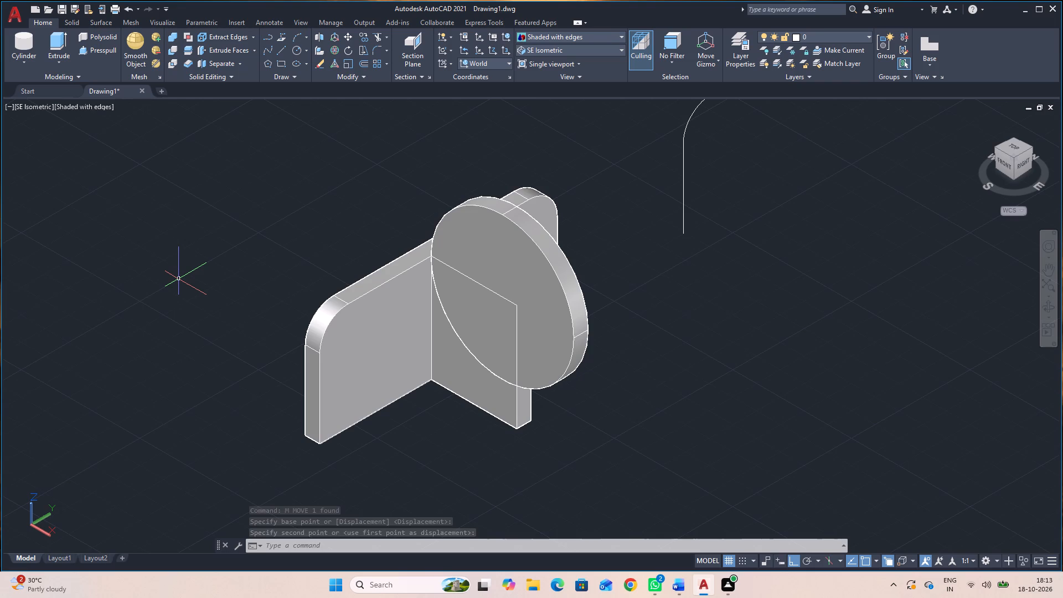
key("Escape")
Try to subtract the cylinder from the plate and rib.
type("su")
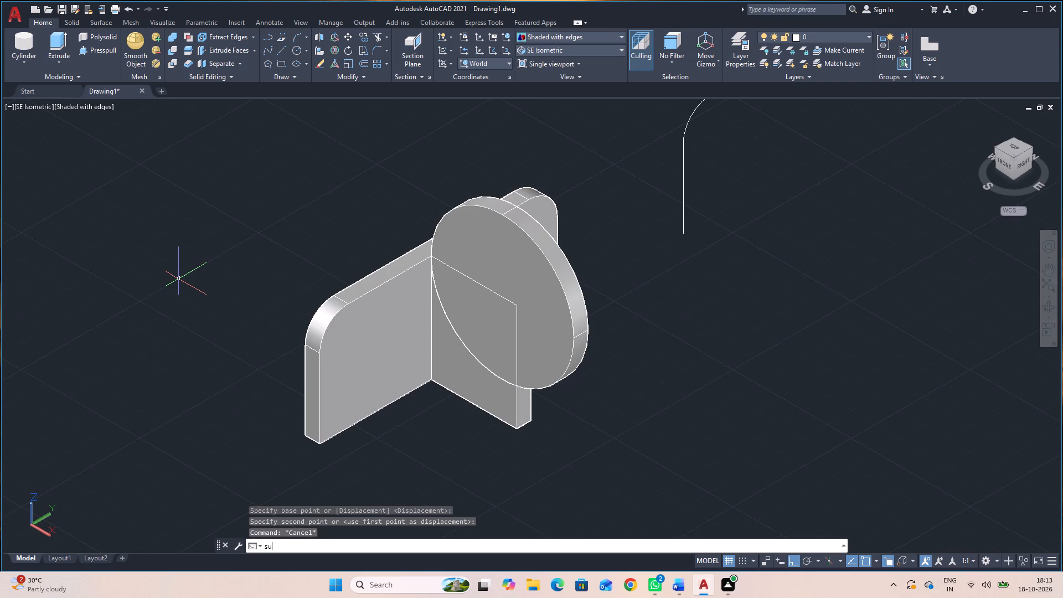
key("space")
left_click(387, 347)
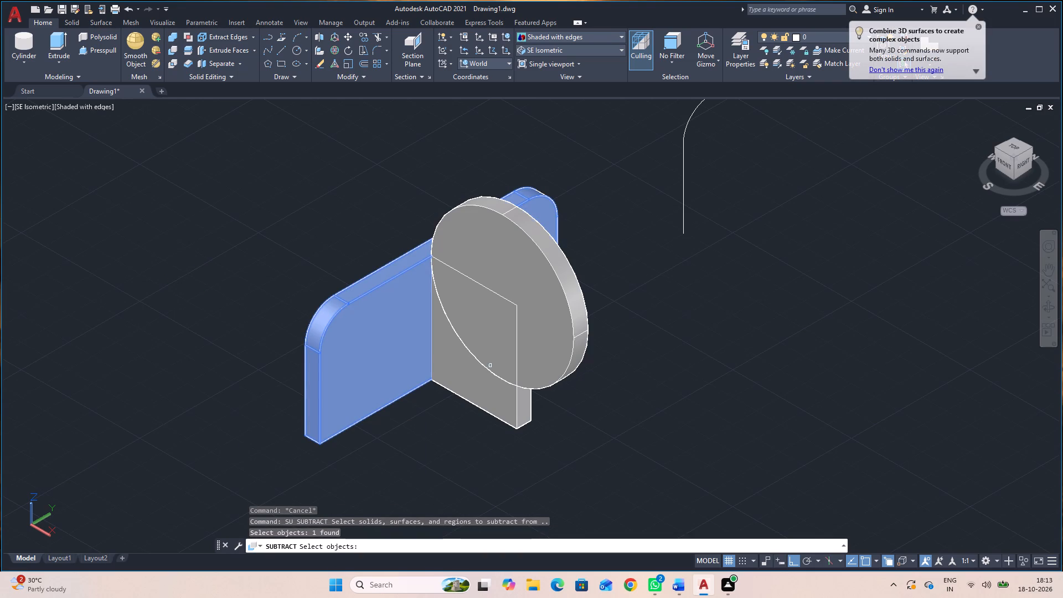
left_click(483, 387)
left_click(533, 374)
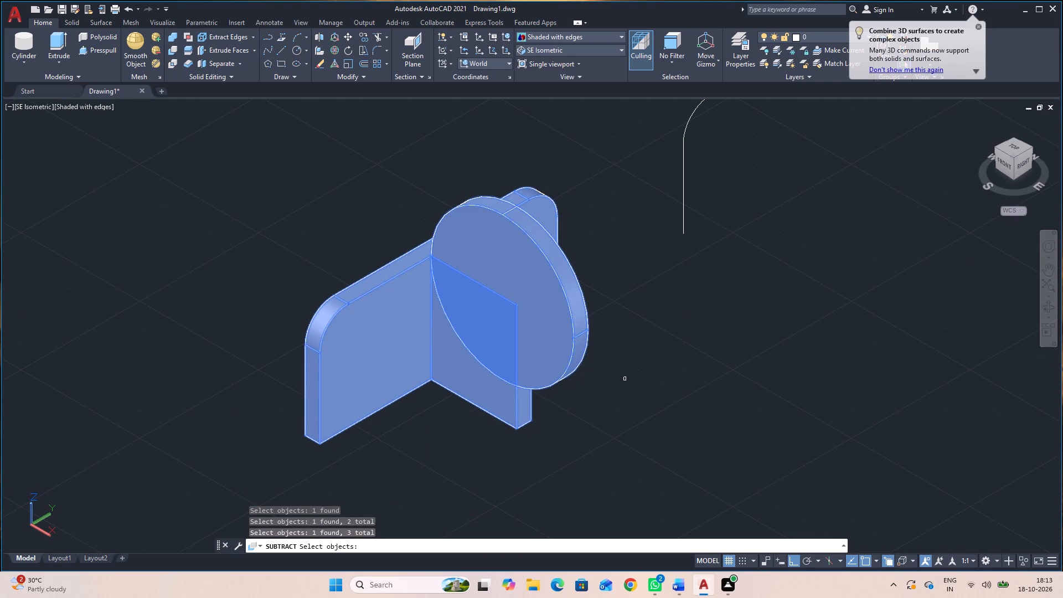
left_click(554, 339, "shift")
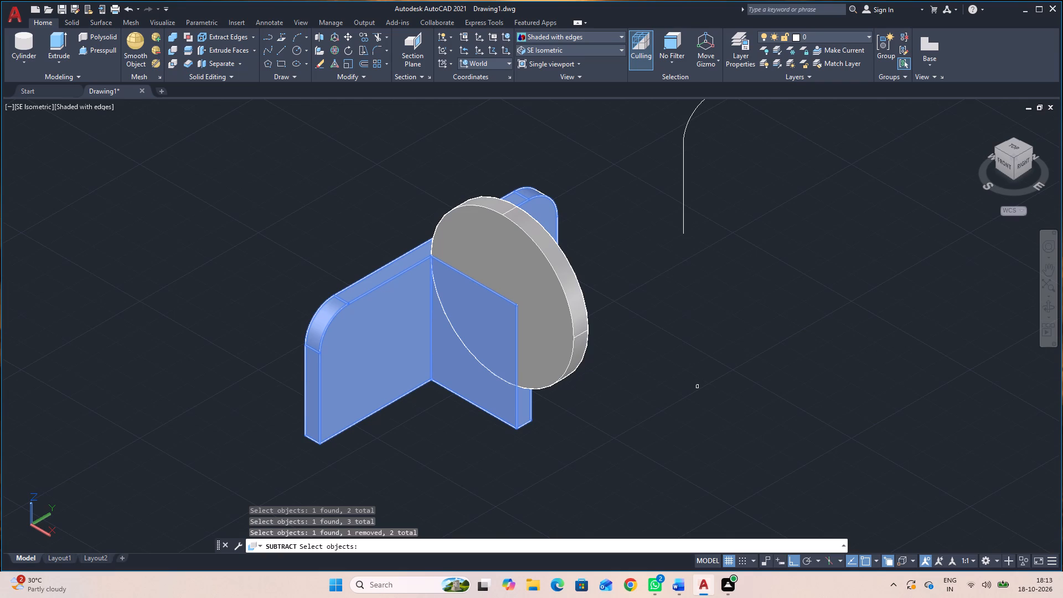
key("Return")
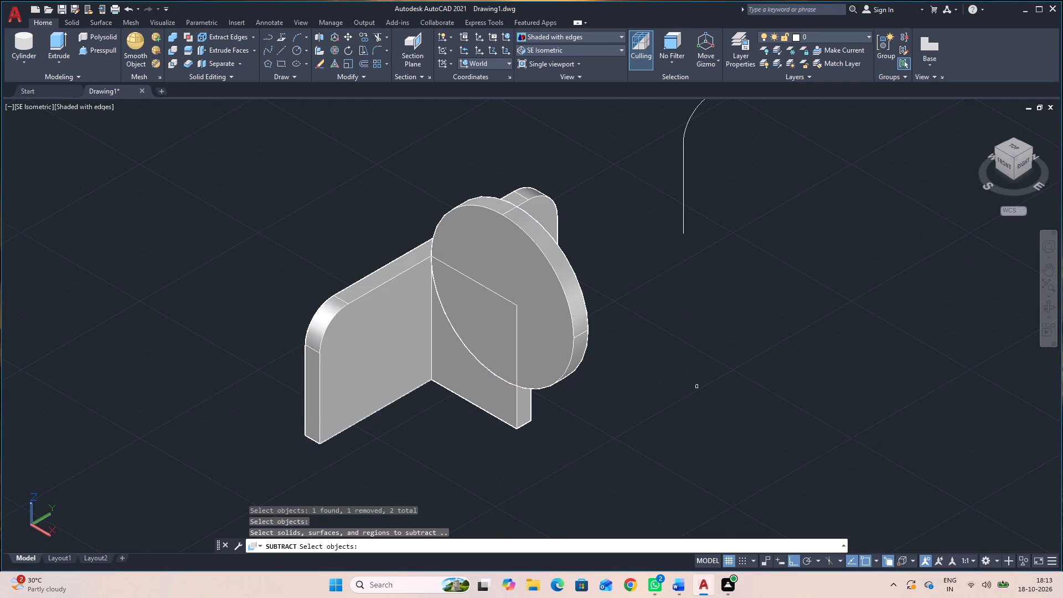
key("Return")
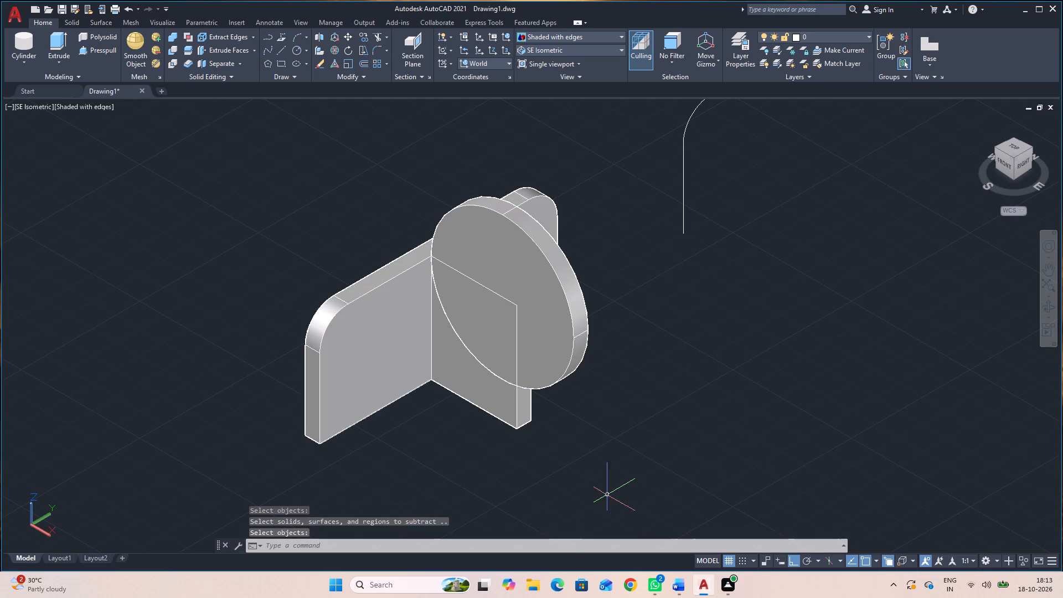
Subtract the cylinder from the plate and rib to cut the rib's concave R30 edge.
key("space")
left_click(385, 352)
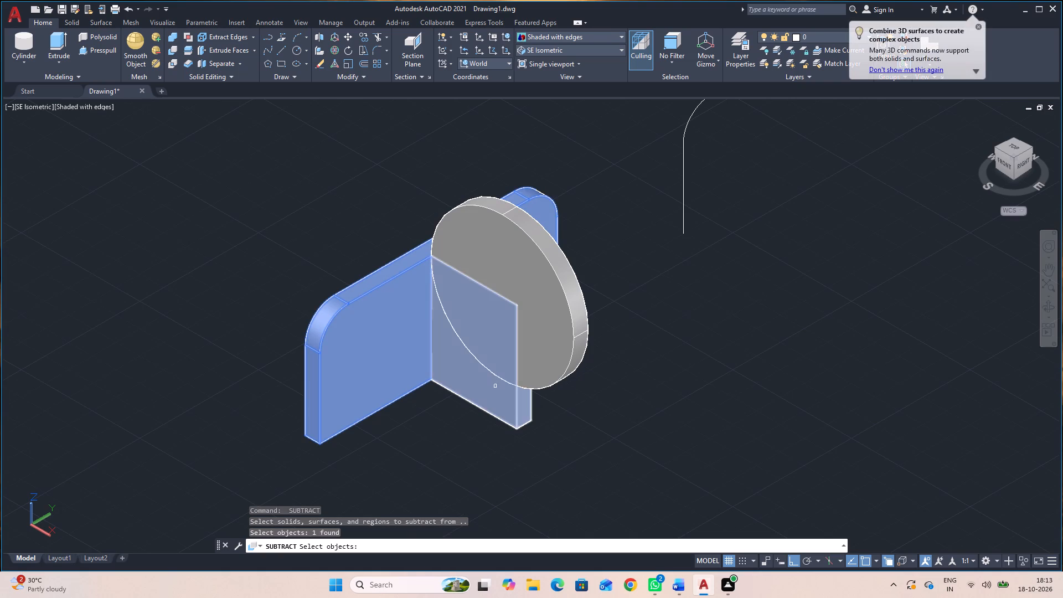
left_click(480, 399)
key("space")
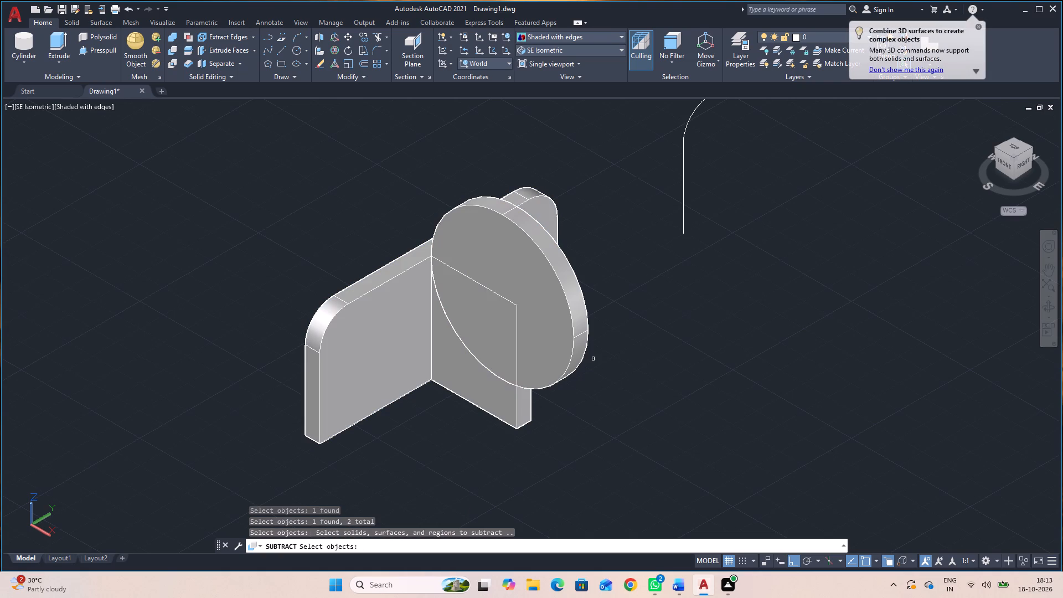
left_click(559, 352)
key("space")
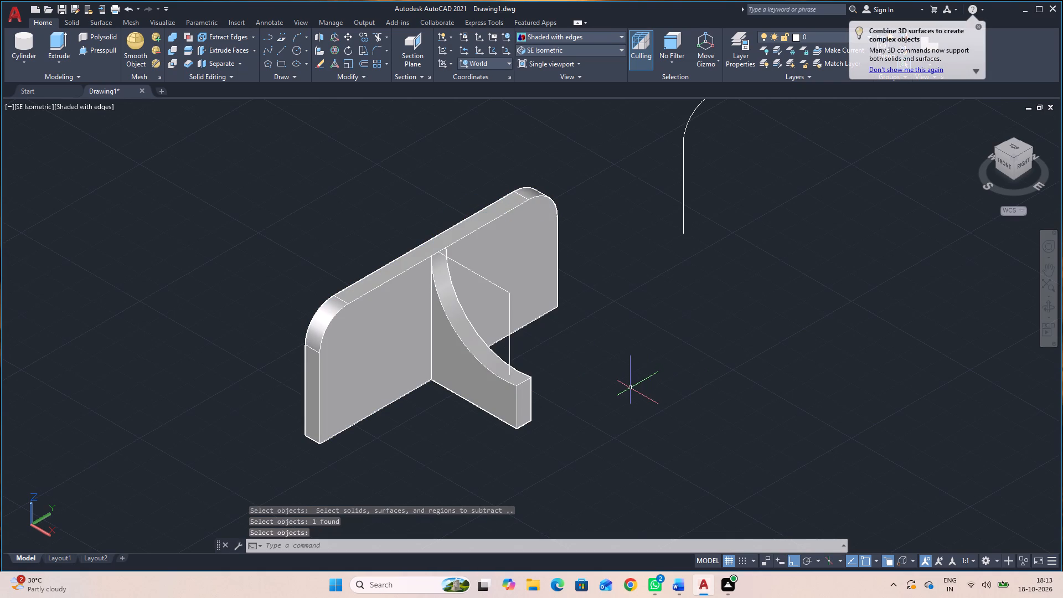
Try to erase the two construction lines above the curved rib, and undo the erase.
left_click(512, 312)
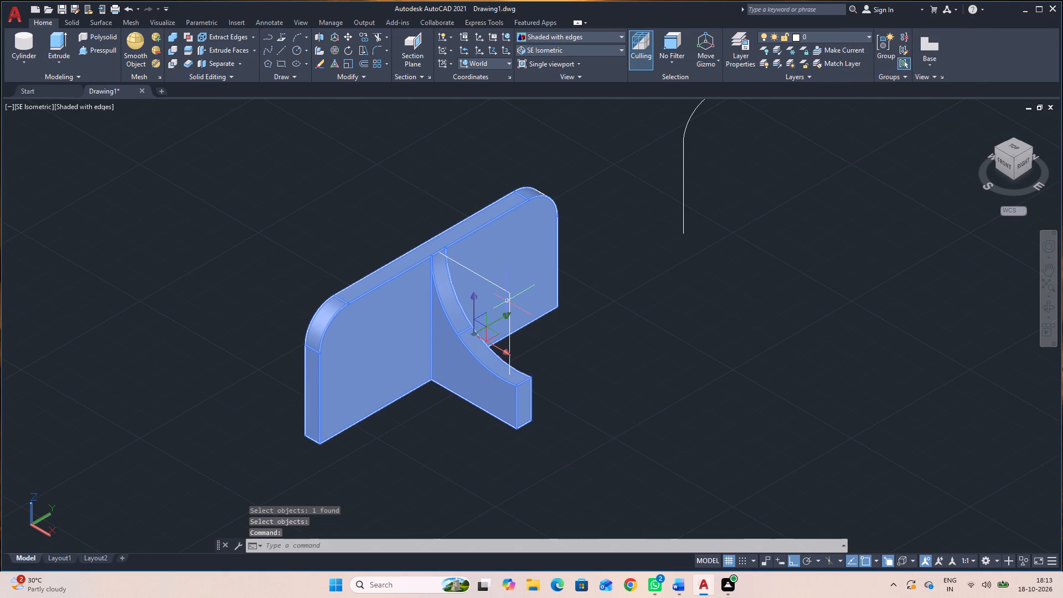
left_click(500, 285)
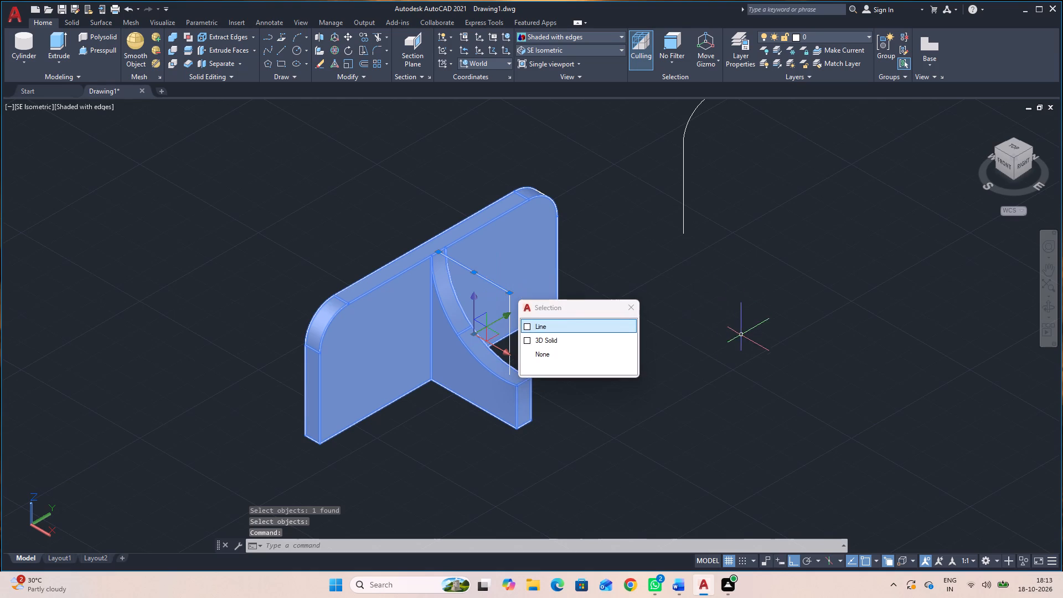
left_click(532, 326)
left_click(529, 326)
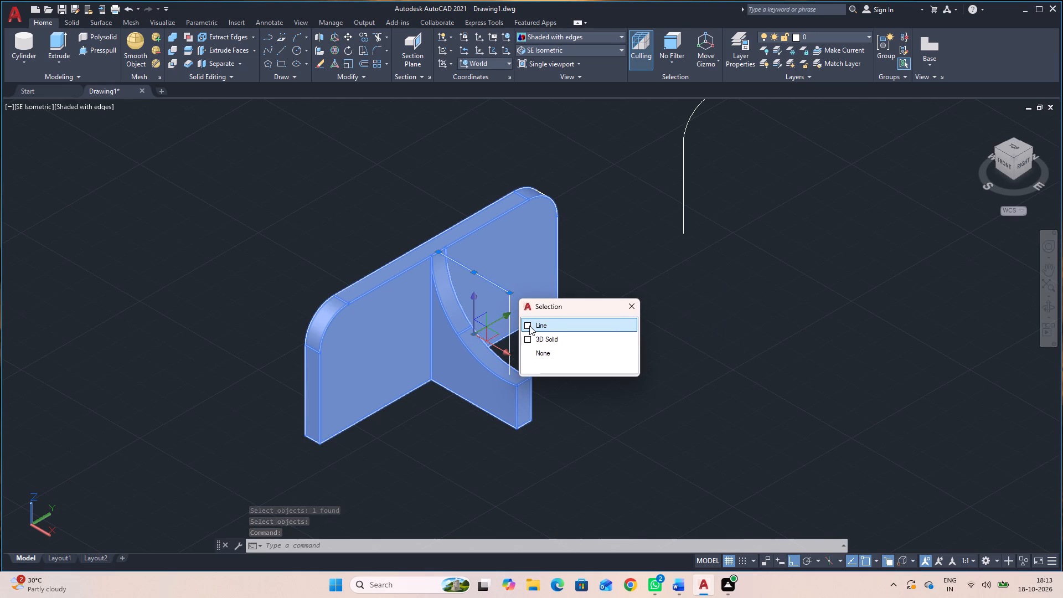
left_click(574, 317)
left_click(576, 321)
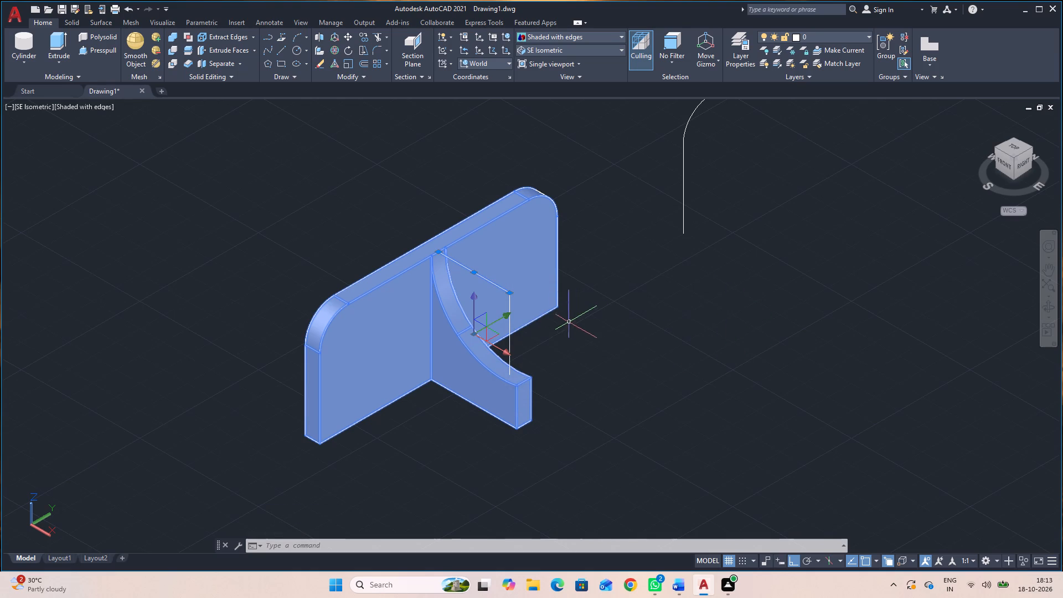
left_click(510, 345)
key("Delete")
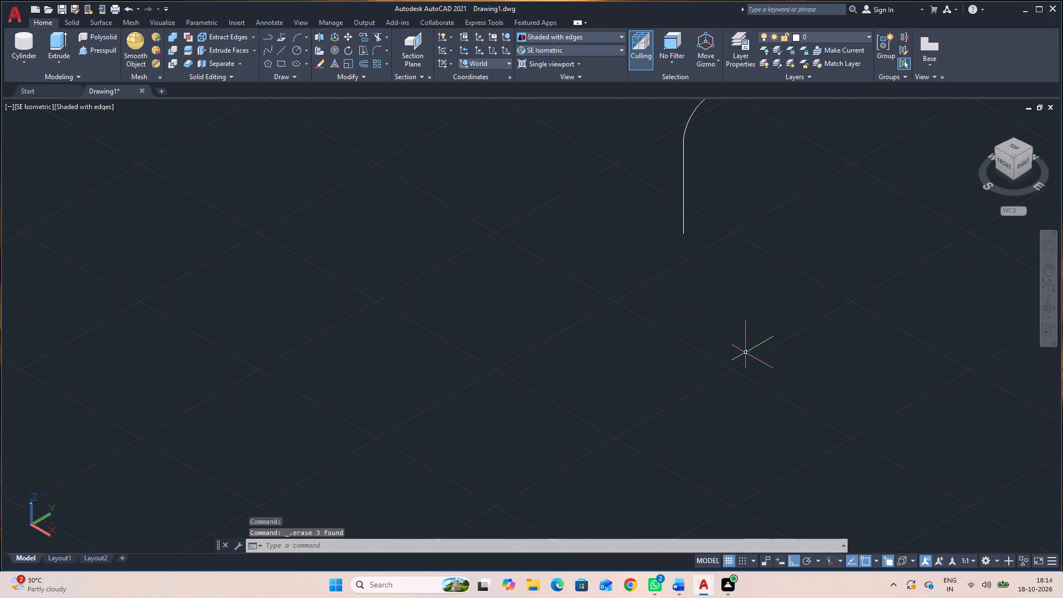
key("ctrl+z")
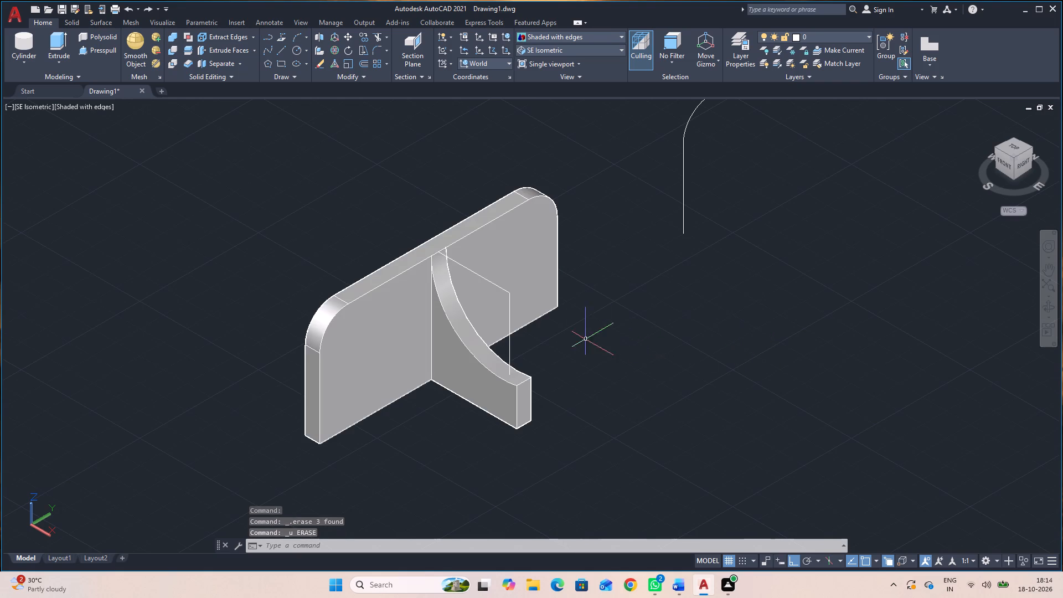
Erase the two construction lines beside the curved rib, leaving the solid out of the selection.
left_click(512, 350)
left_click(503, 348)
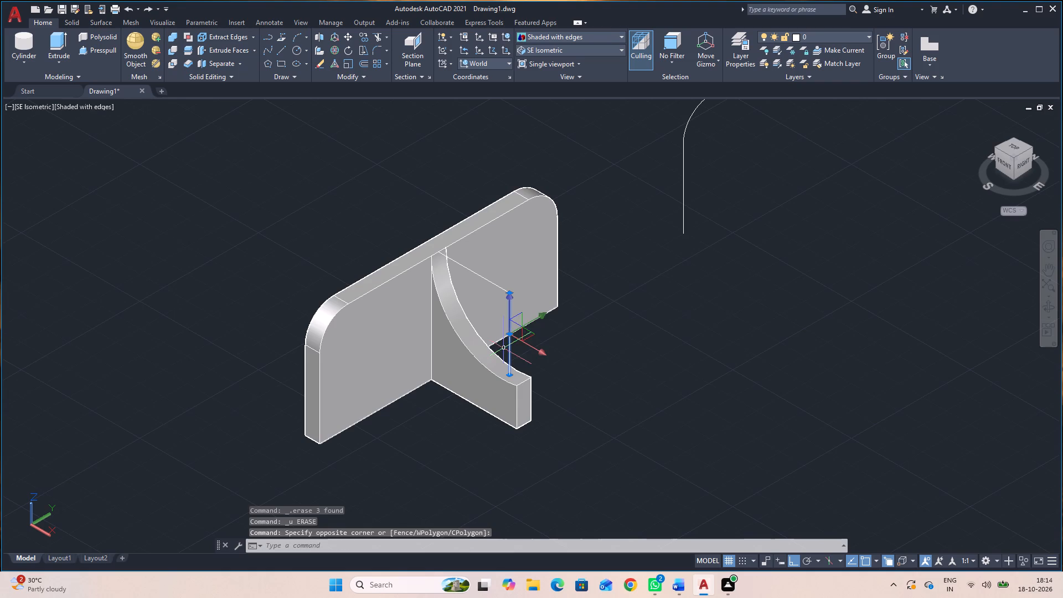
left_click(483, 276)
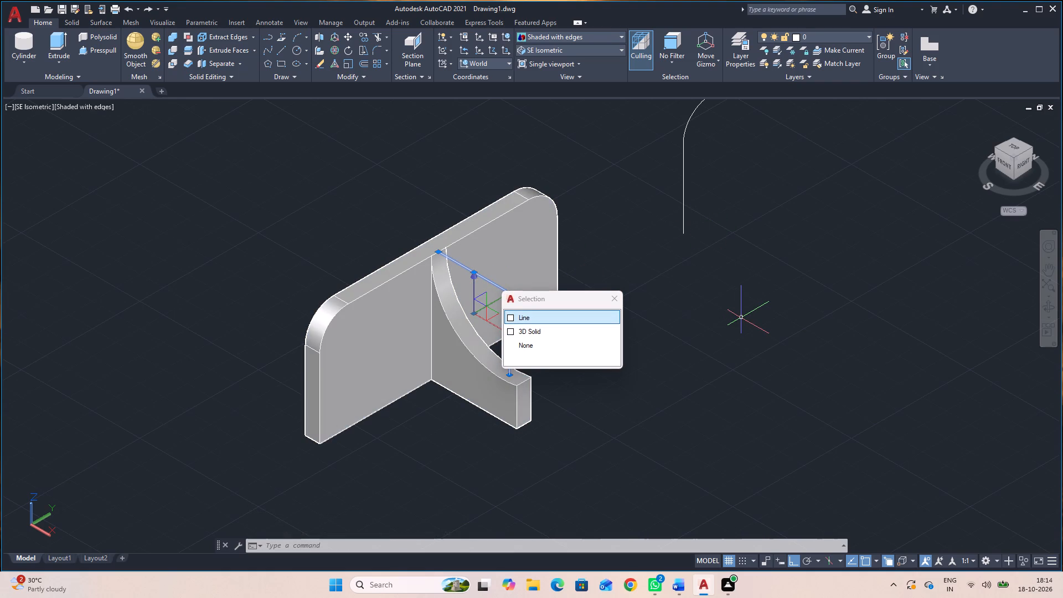
key("Delete")
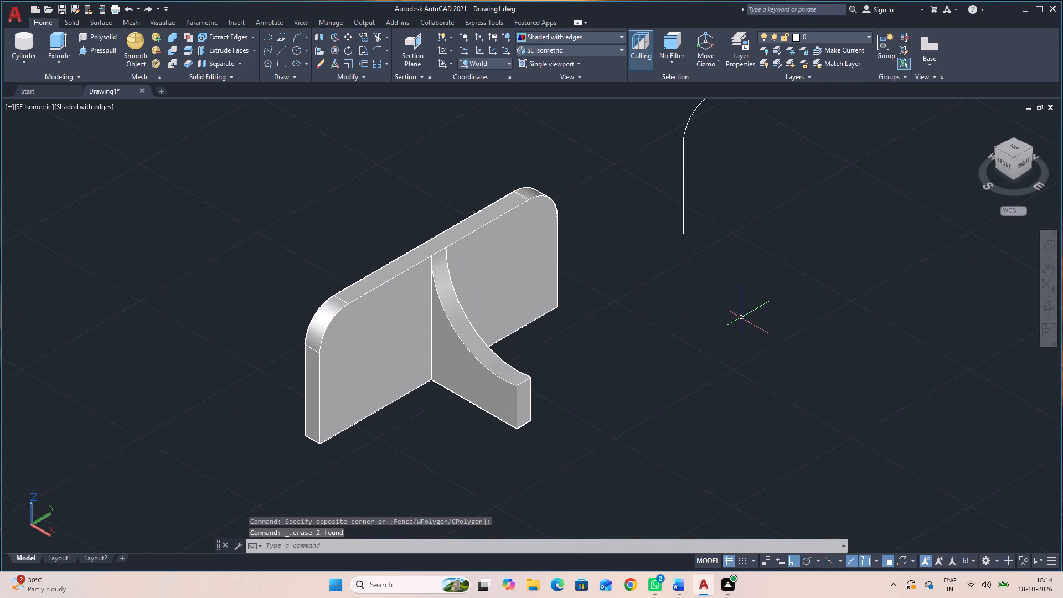
key("Delete")
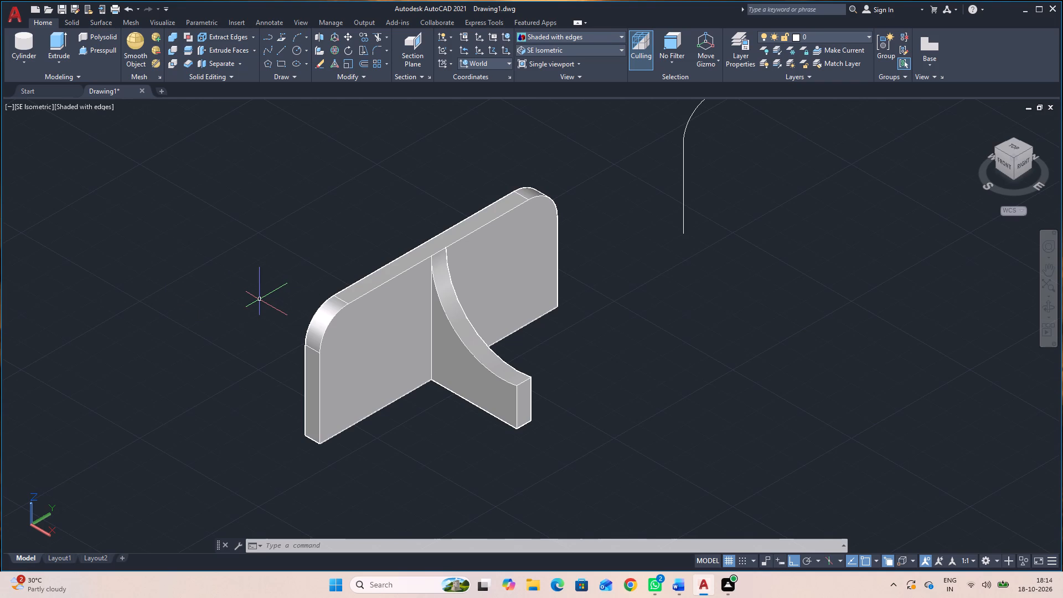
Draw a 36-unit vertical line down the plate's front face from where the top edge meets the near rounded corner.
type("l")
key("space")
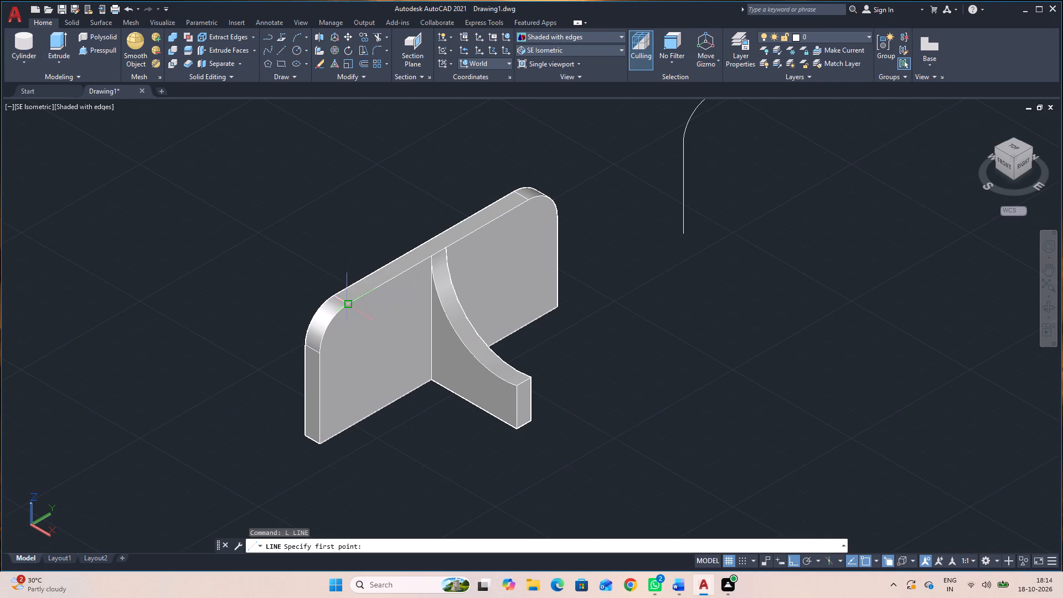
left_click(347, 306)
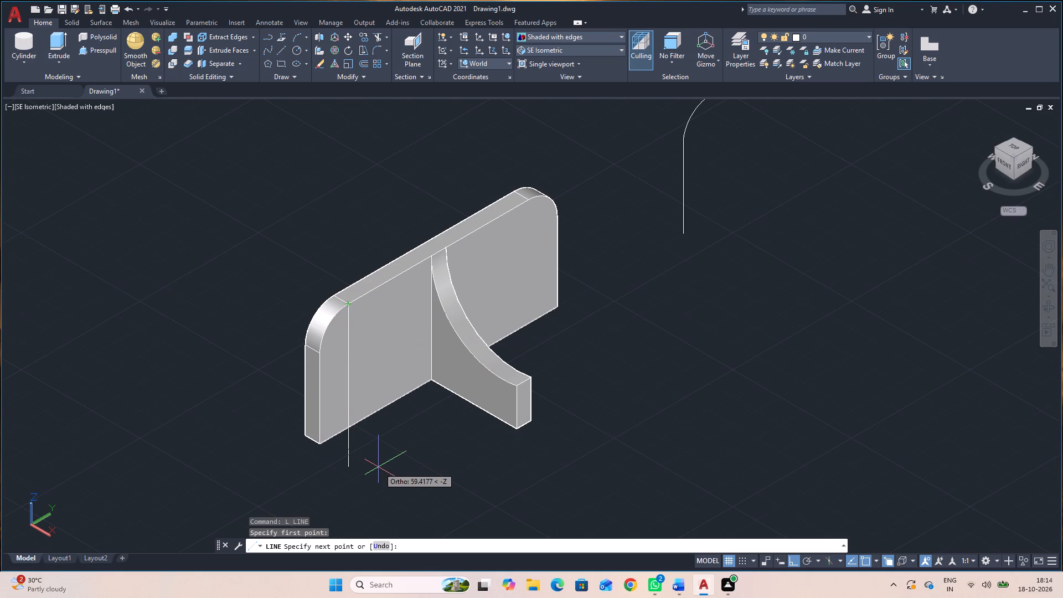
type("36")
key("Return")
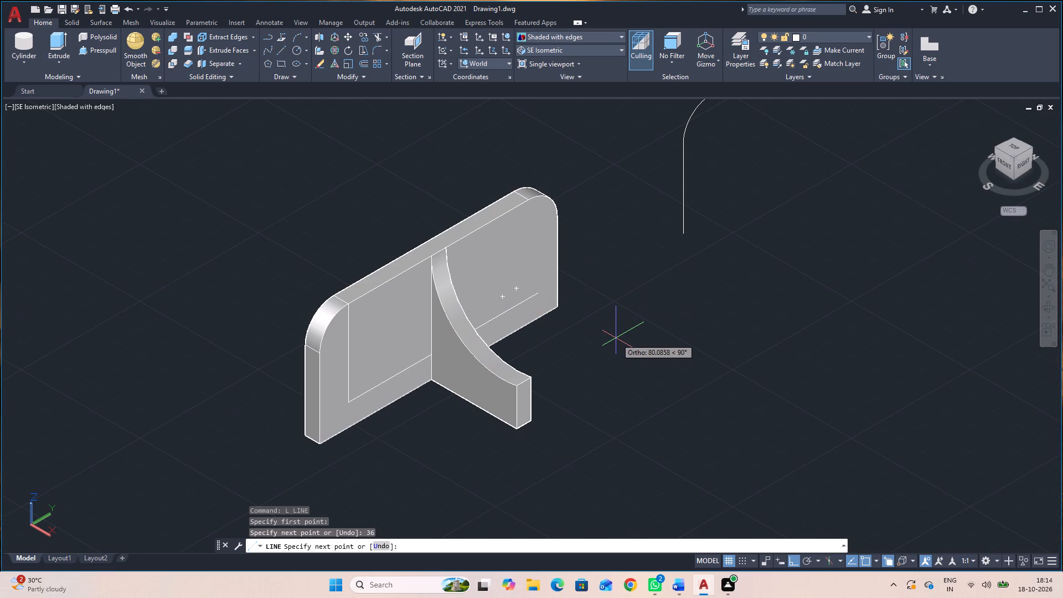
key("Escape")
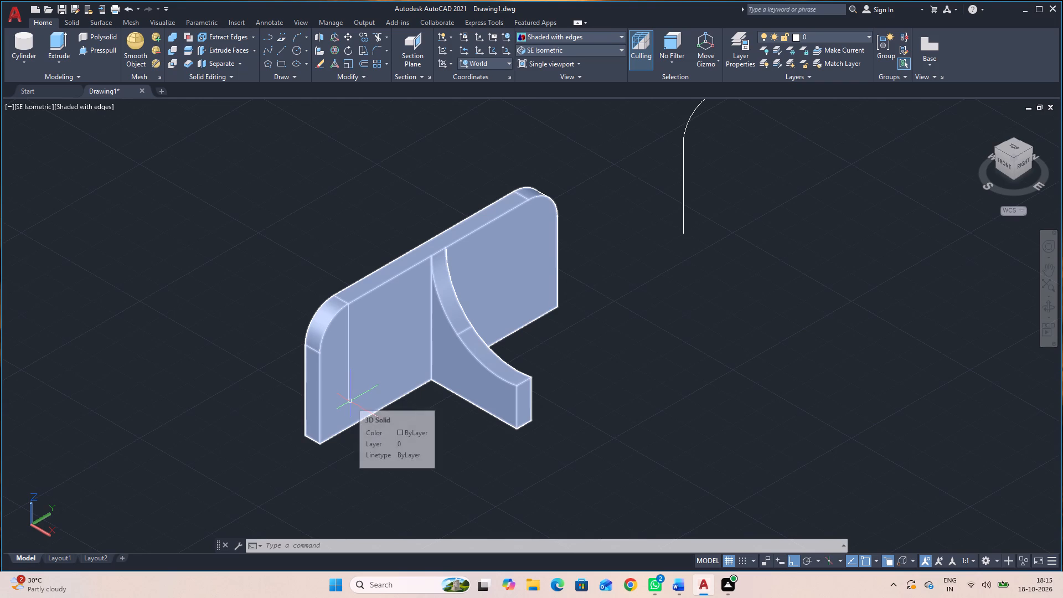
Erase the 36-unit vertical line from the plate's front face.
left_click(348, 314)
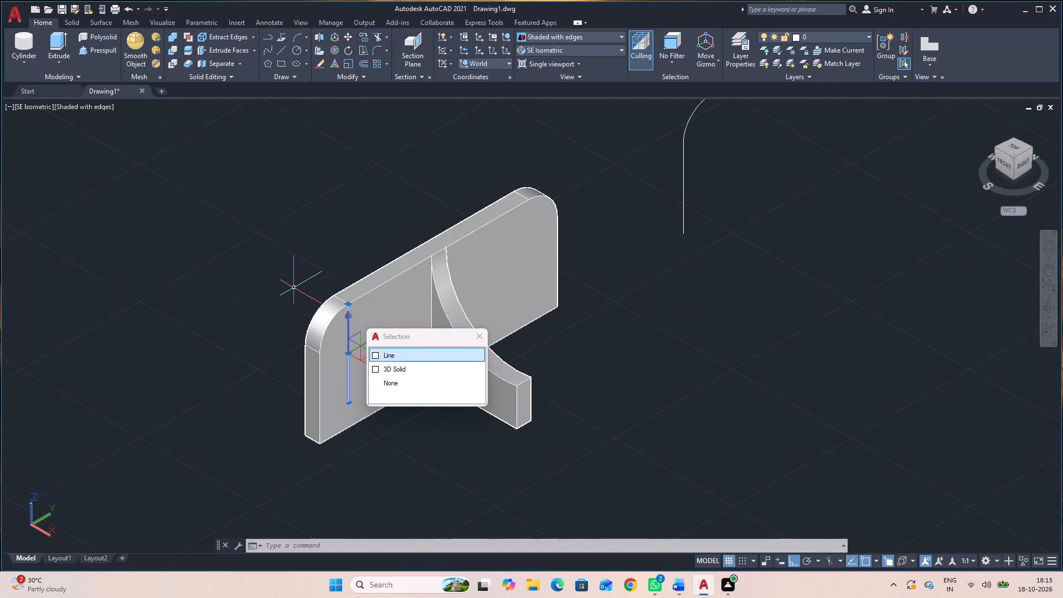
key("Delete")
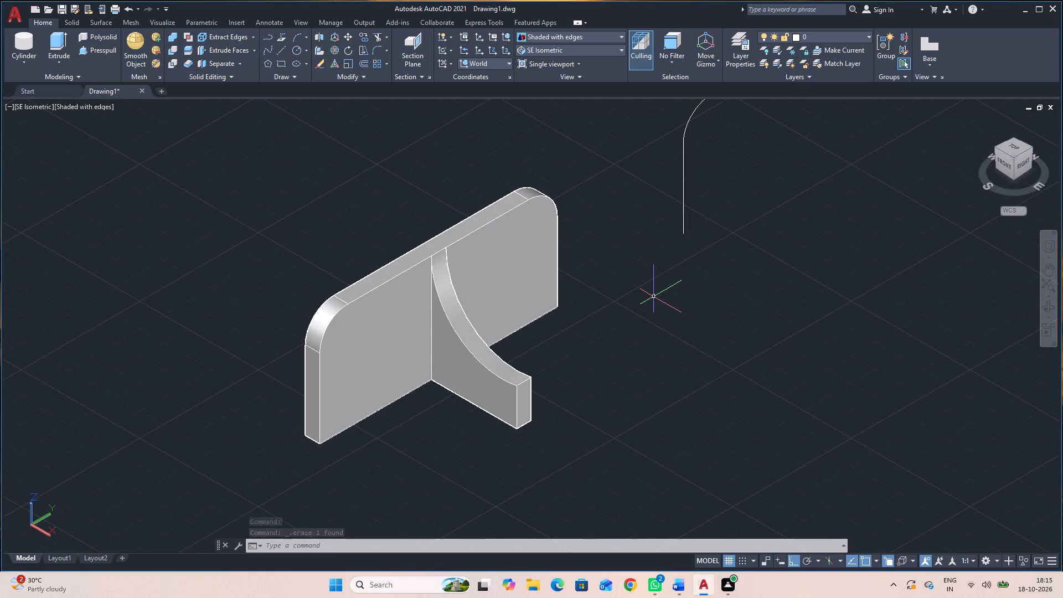
Start a line at the midpoint of the rib's top edge, running along the plate's length toward its near rounded corner.
type("l")
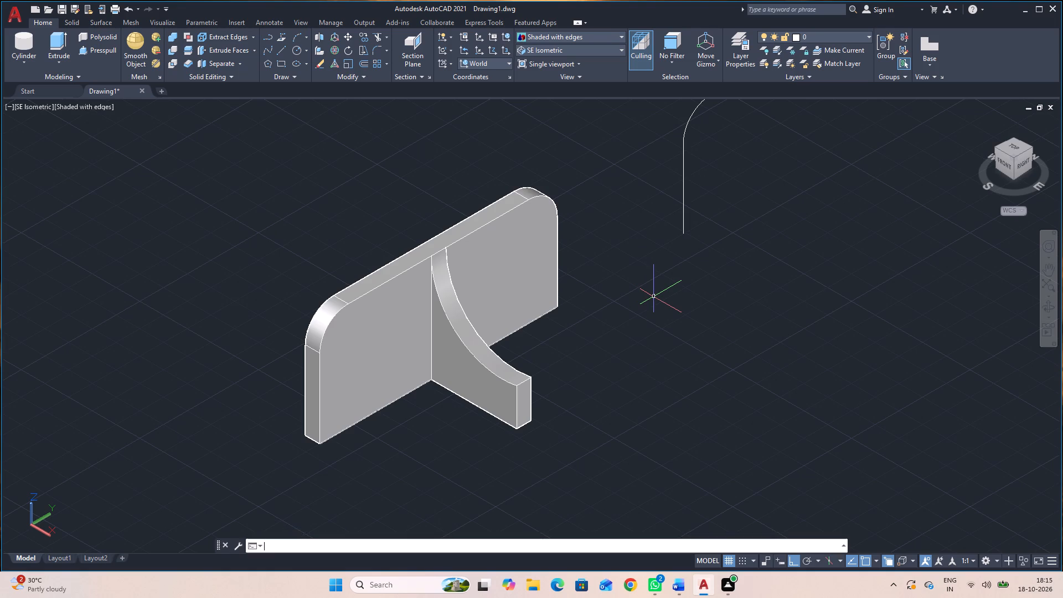
key("space")
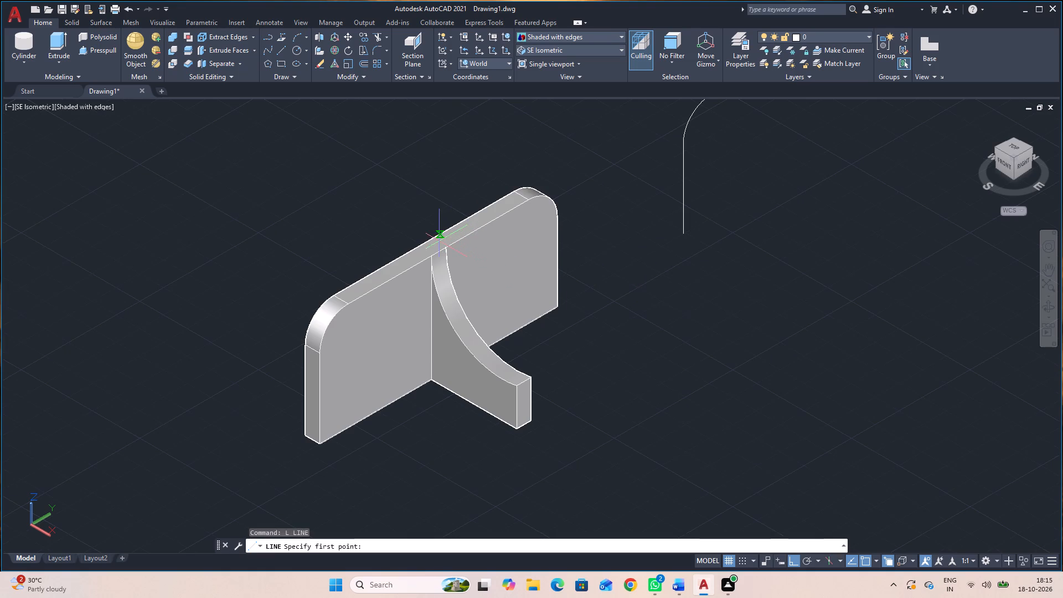
left_click(438, 252)
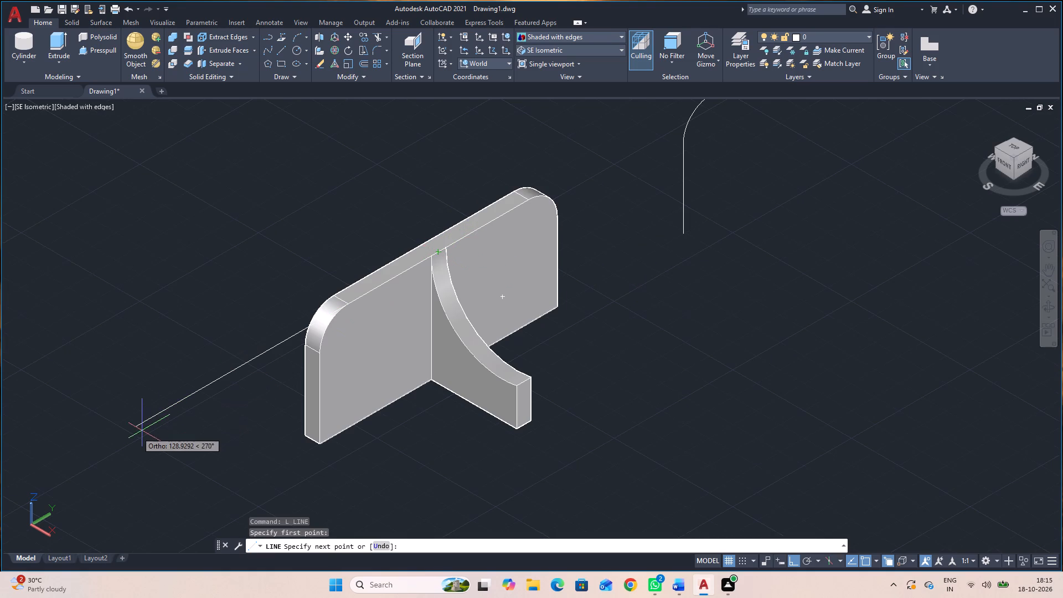
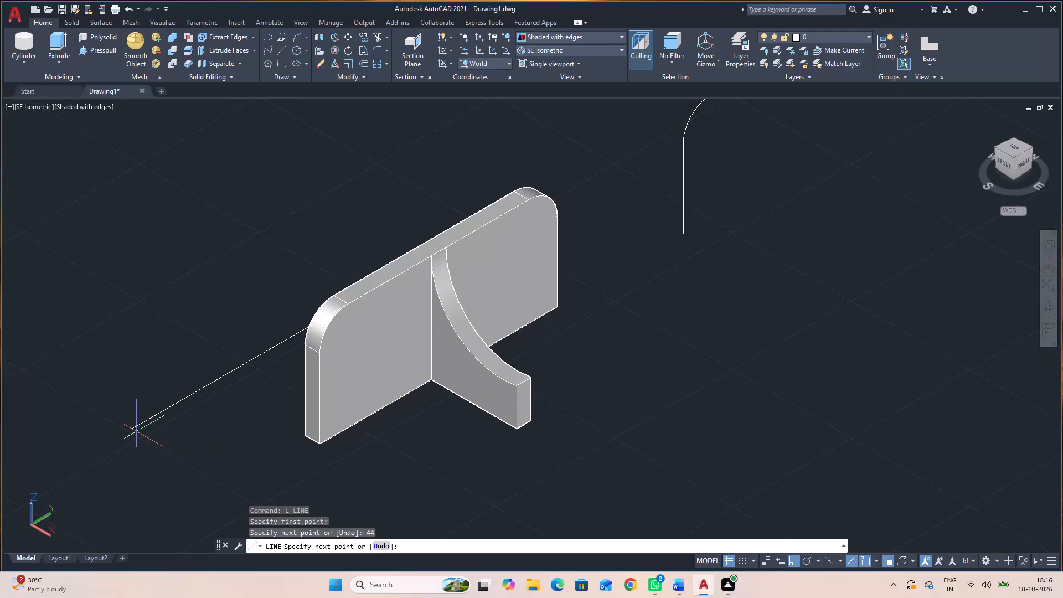
Replace the 44-unit segment with 41 units, continuing the line 36 down, 82 along the plate's length and 36 up.
key("ctrl+z")
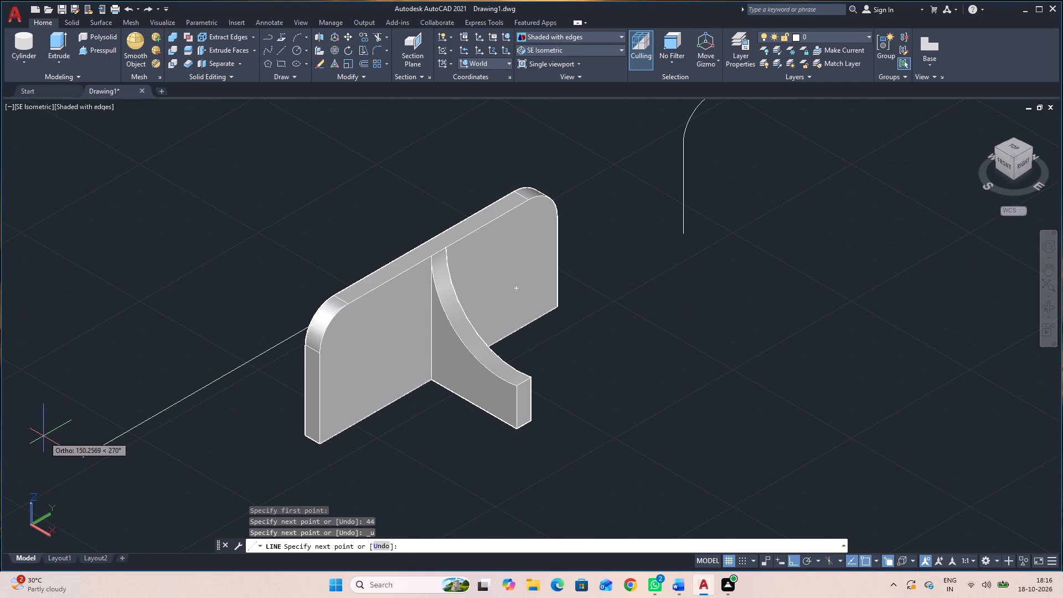
type("41")
key("Return")
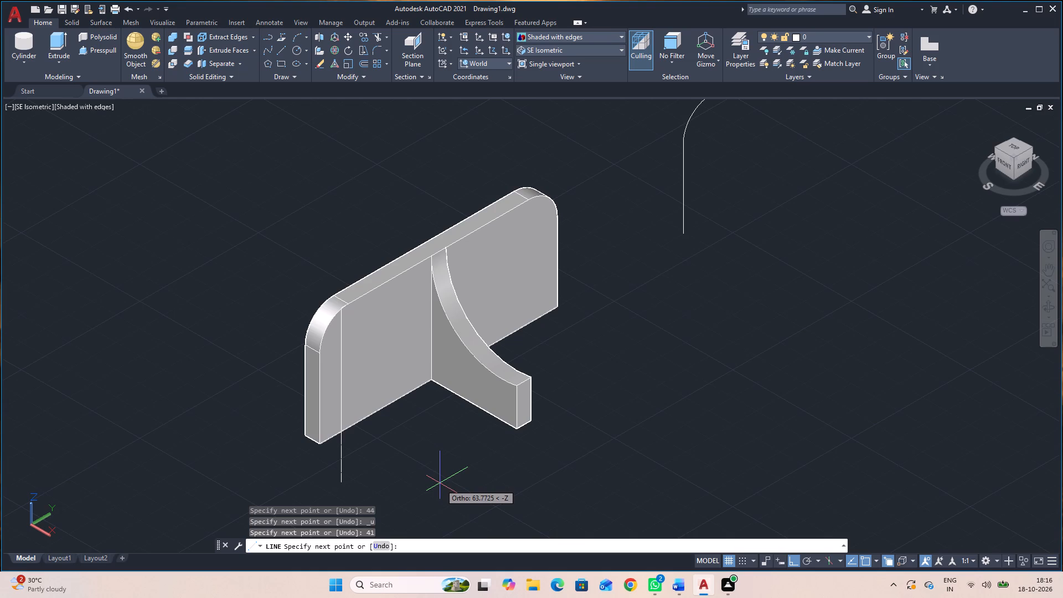
type("36")
key("Return")
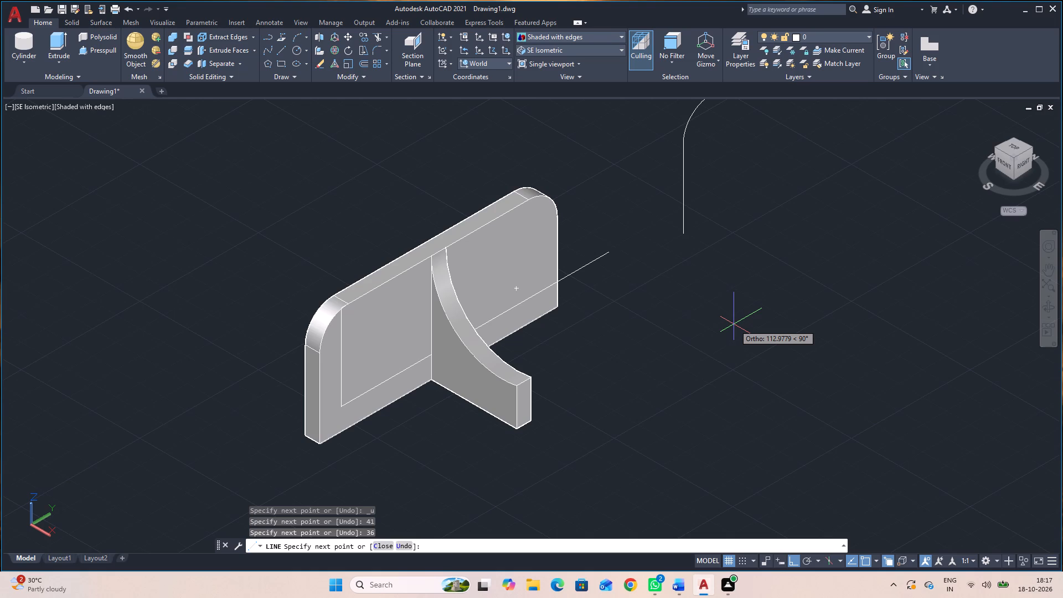
type("82")
key("Return")
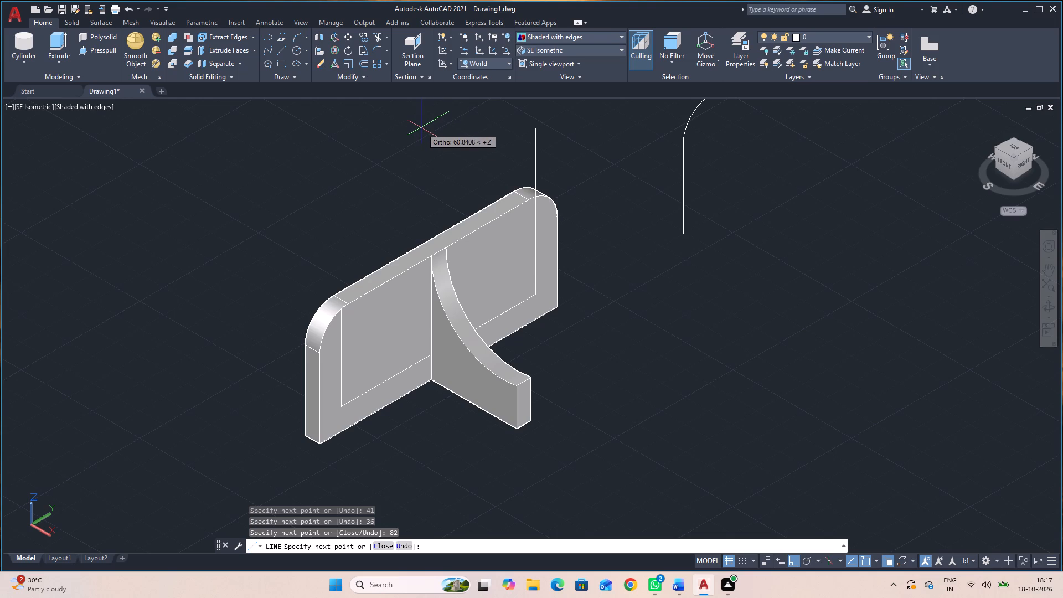
type("36")
key("Return")
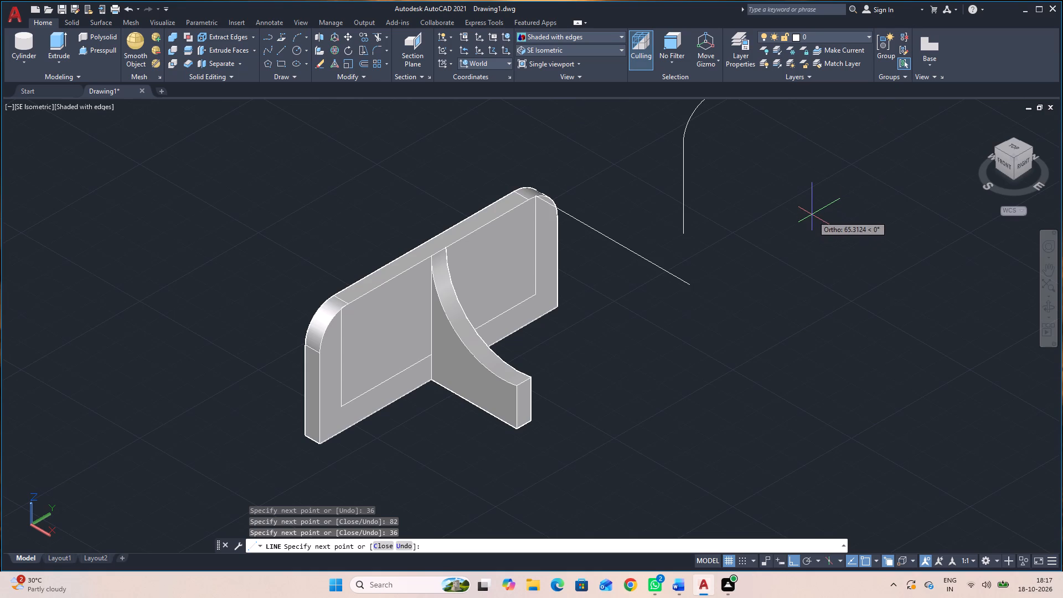
key("Escape")
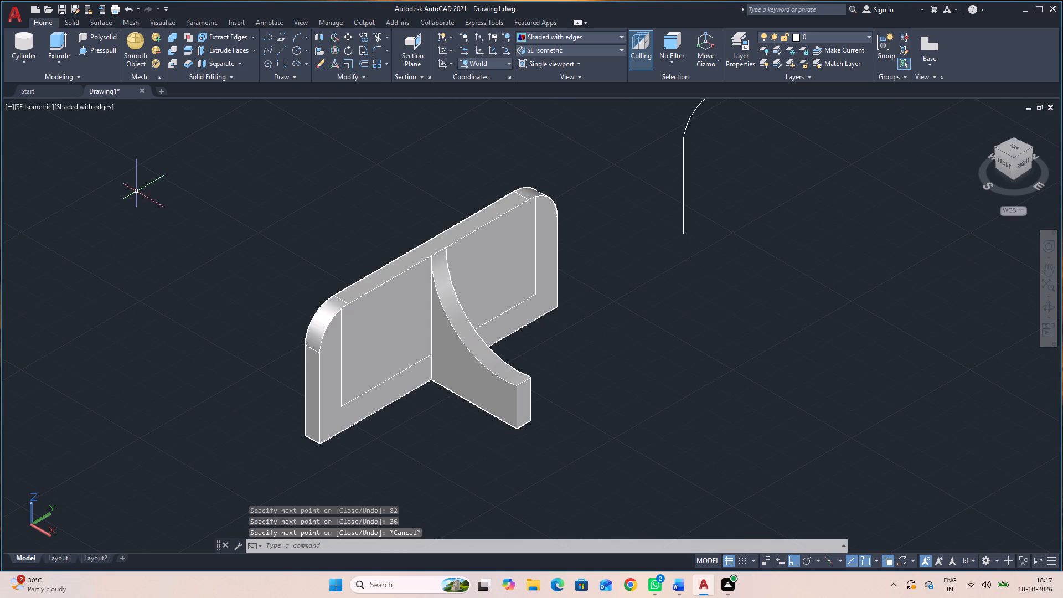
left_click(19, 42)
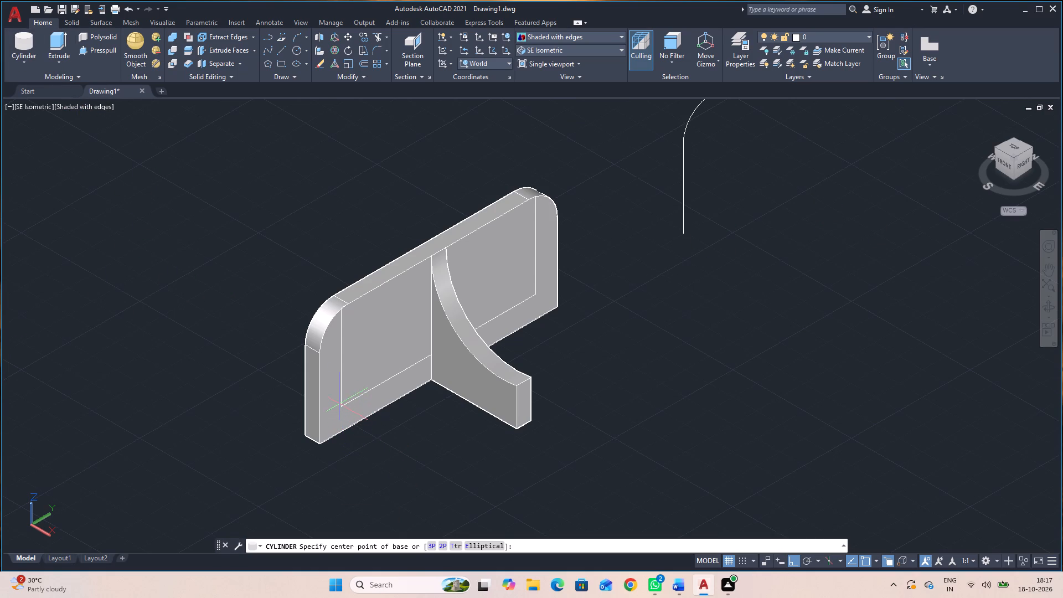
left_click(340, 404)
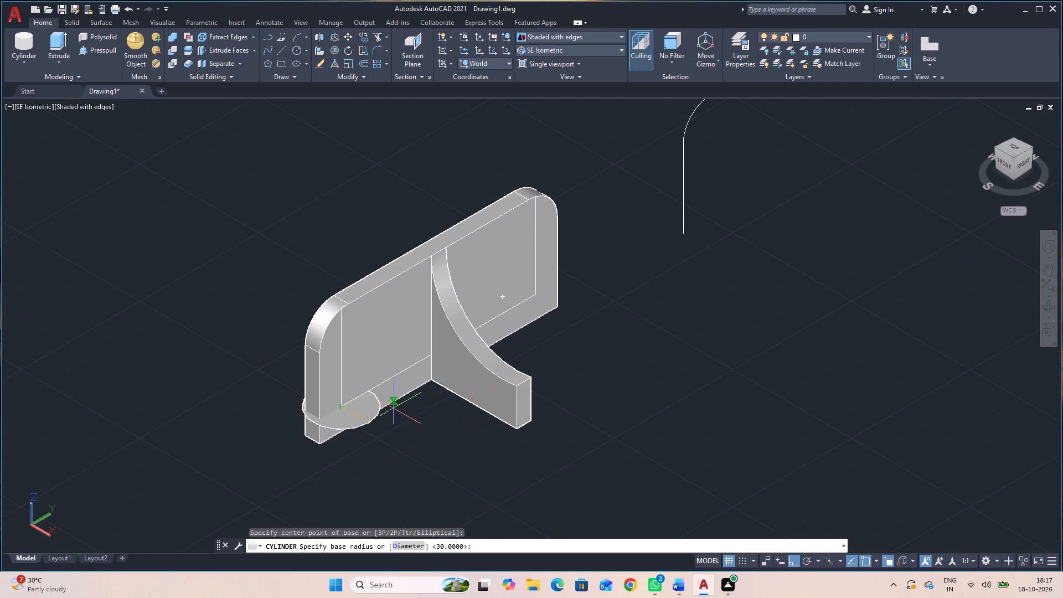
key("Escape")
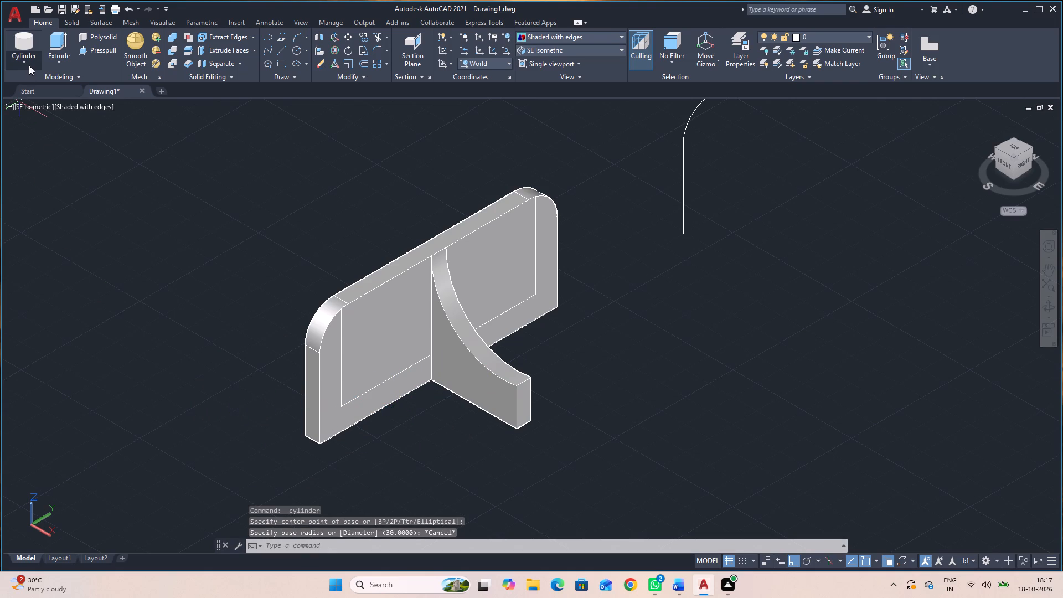
Create a box along the outline's lower line, spanning its 82-unit length, with width 36 and height 6.
left_click(27, 64)
left_click(26, 85)
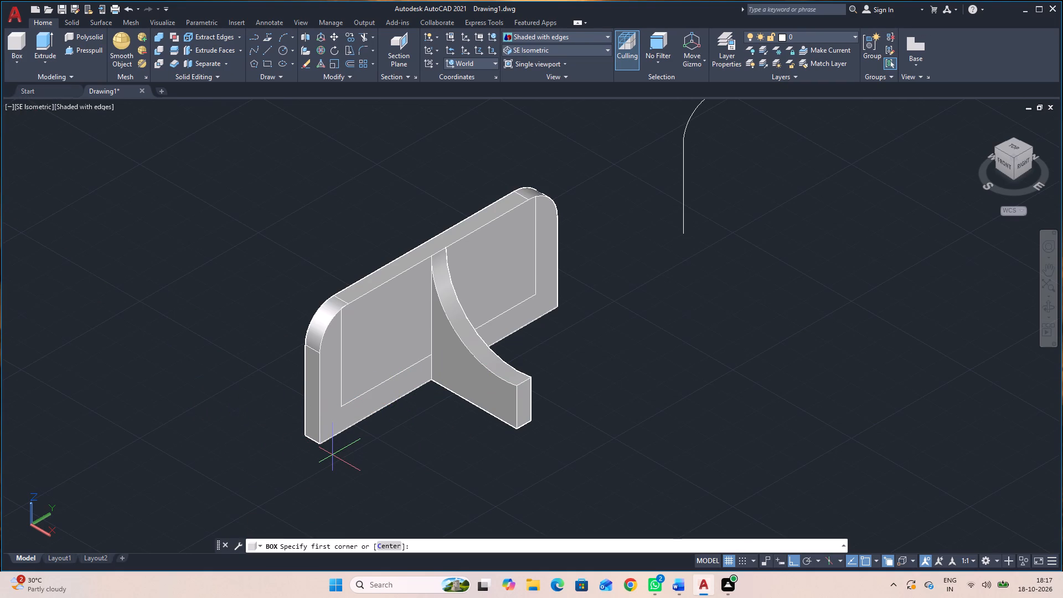
left_click(341, 406)
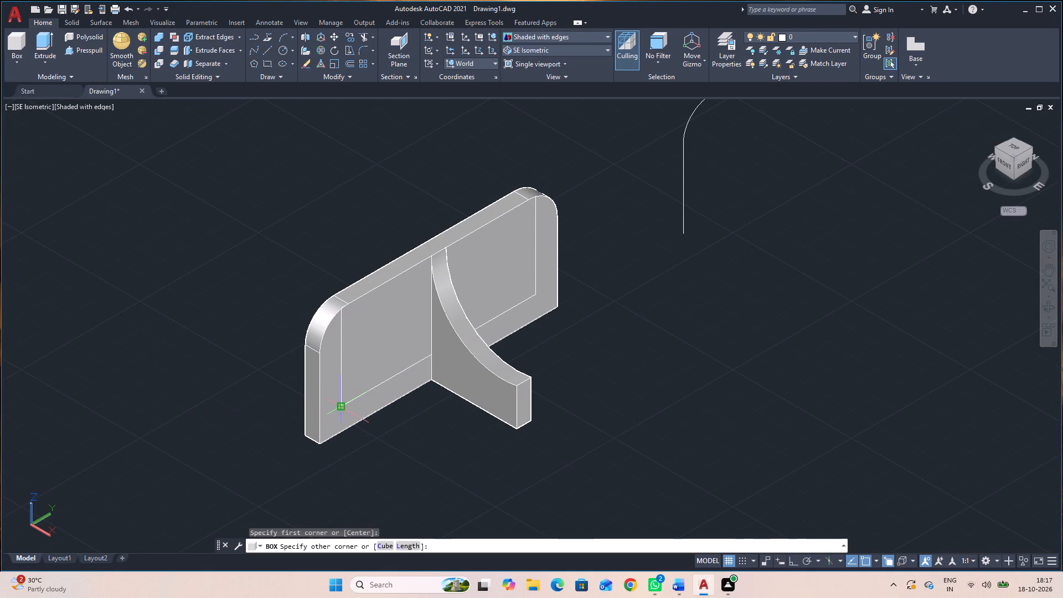
type("l")
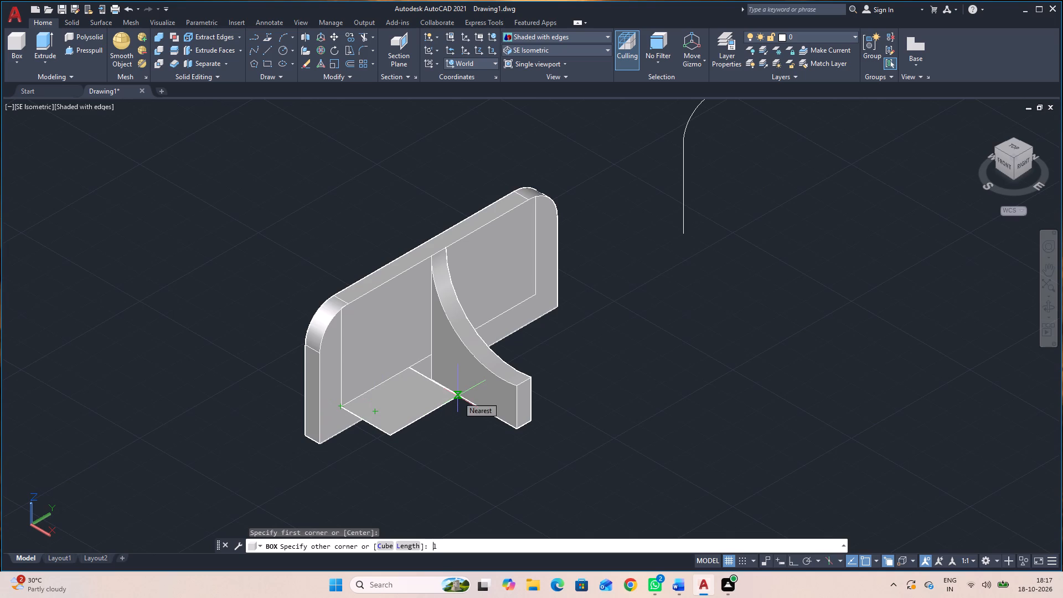
key("space")
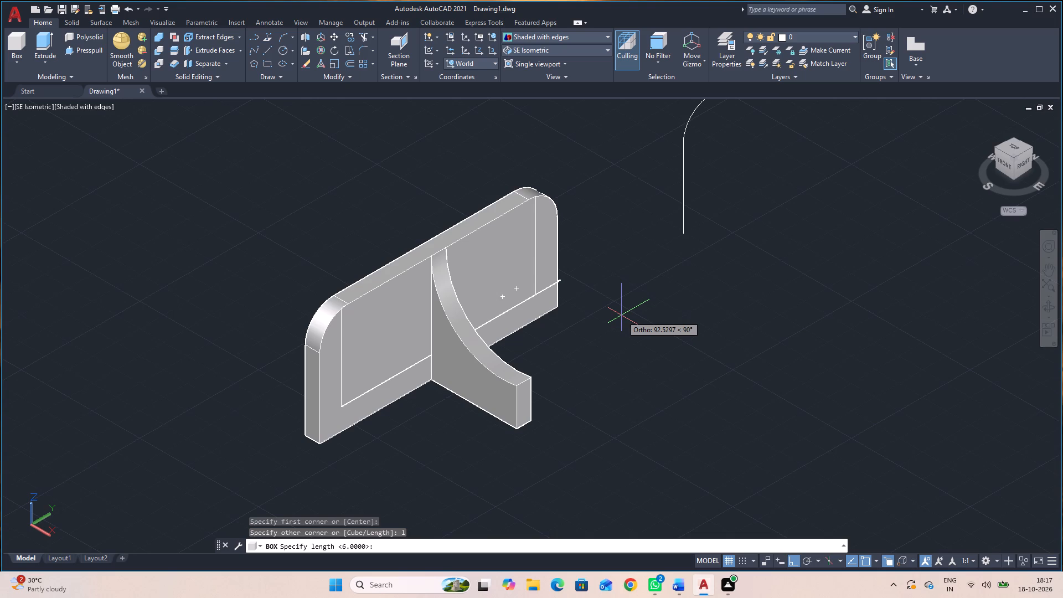
left_click(531, 296)
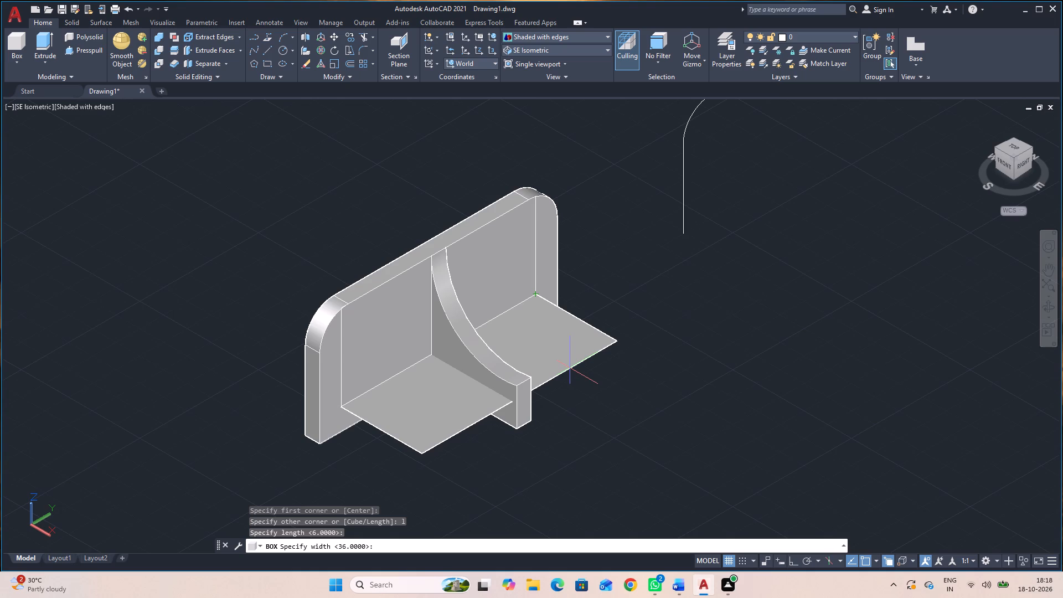
type("36")
key("Return")
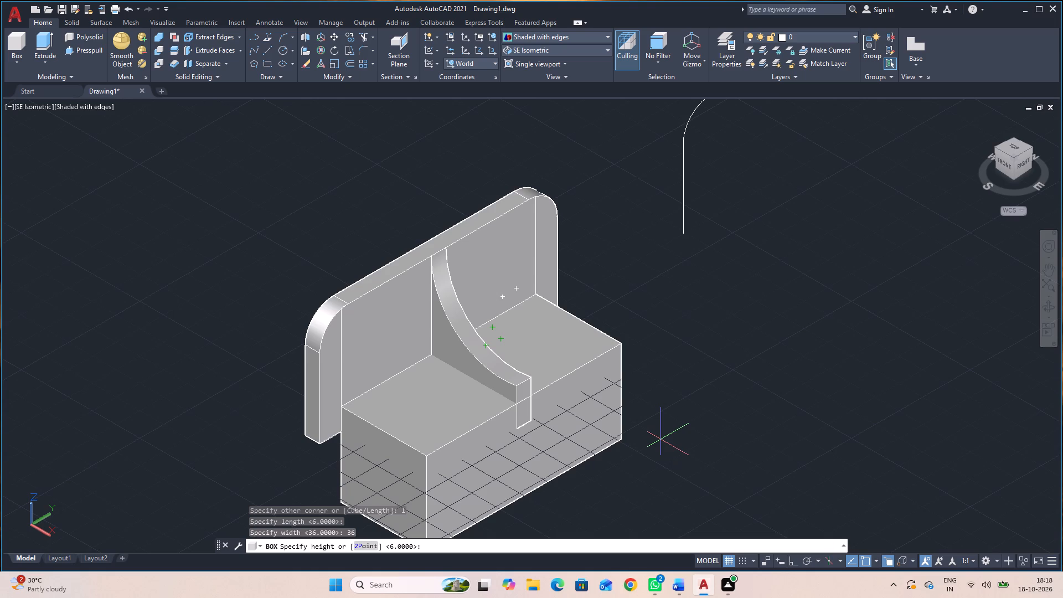
key("6")
key("Return")
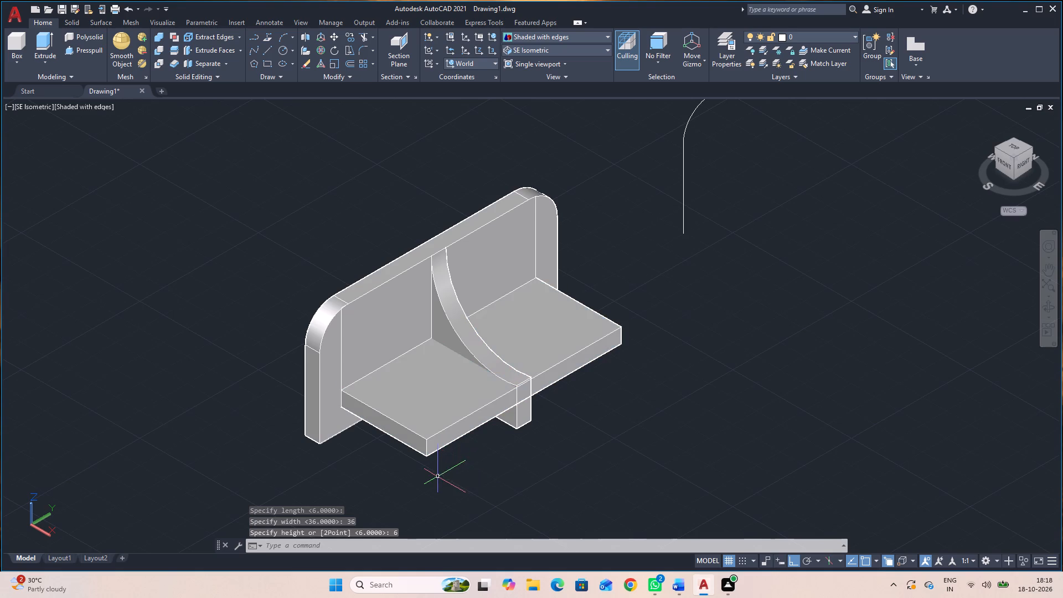
Move the box clear of the plate, and reposition it with its rear top corner on the outline's near lower corner.
left_click(420, 433)
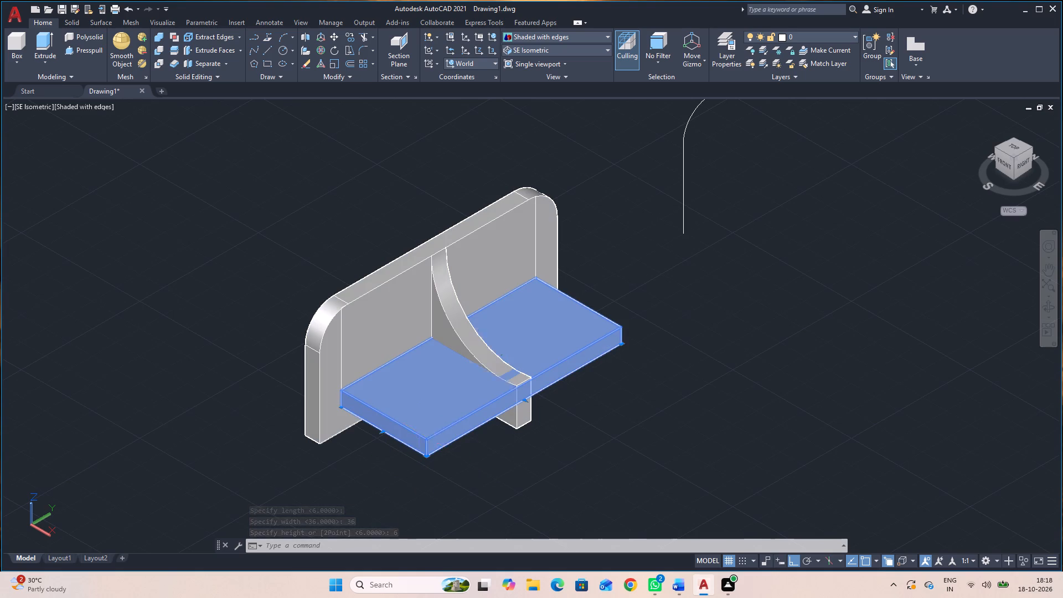
type("m")
key("space")
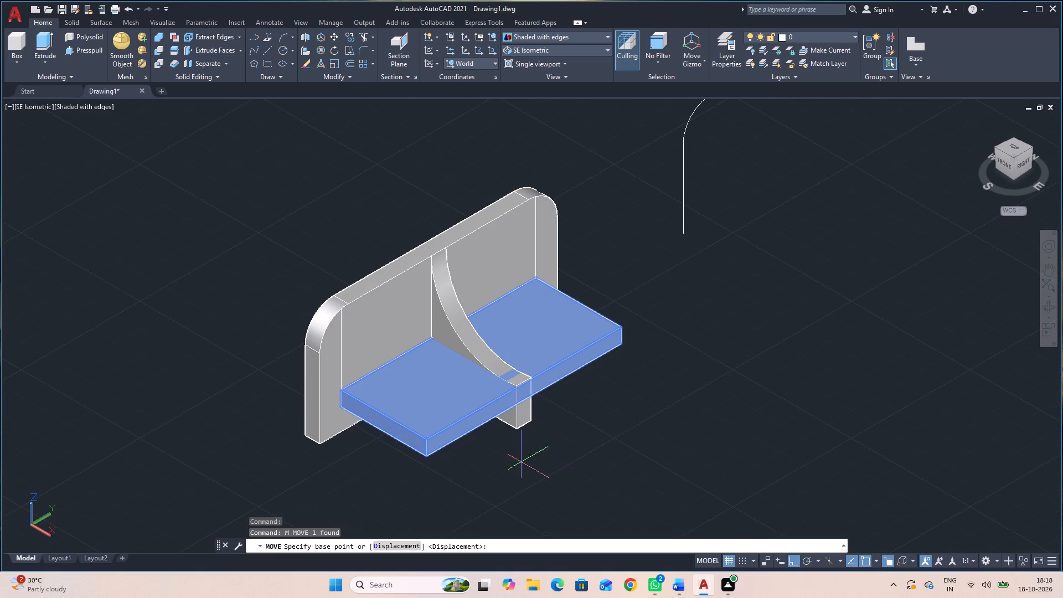
left_click(423, 456)
left_click(498, 500)
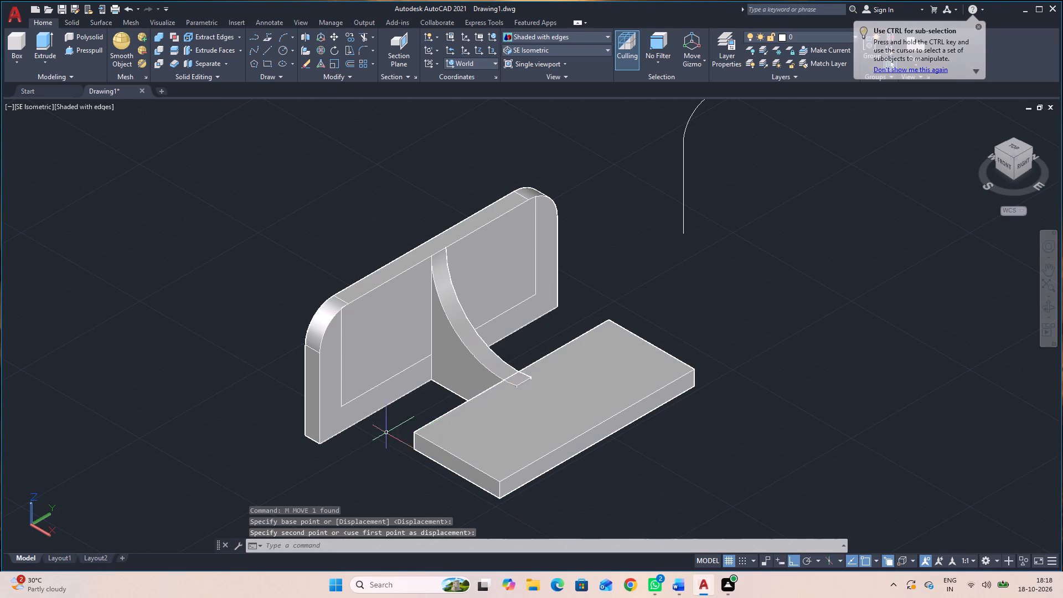
type("m")
key("space")
left_click(466, 433)
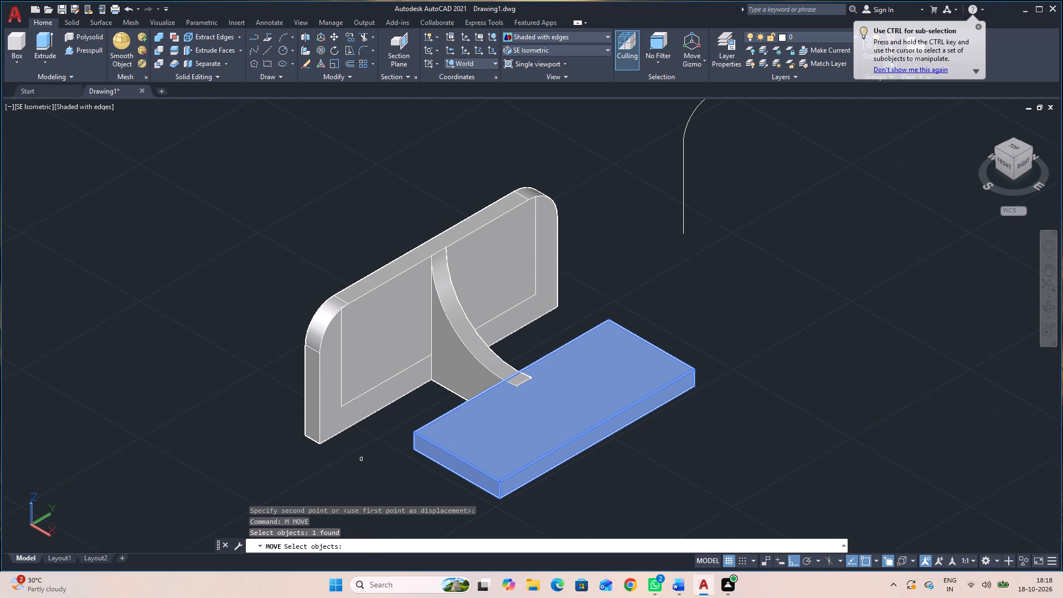
key("space")
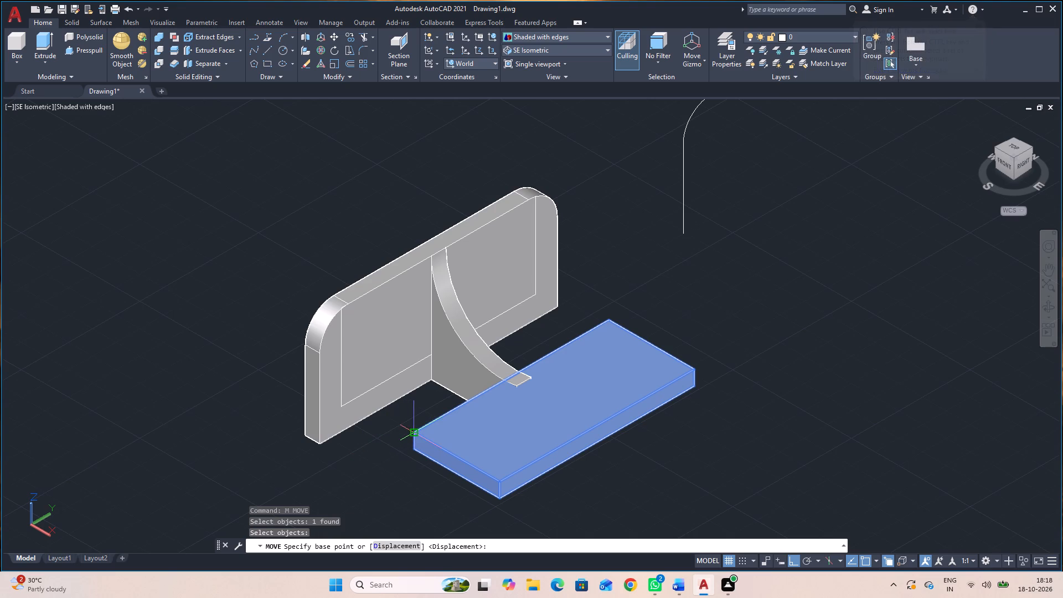
left_click(416, 432)
left_click(344, 405)
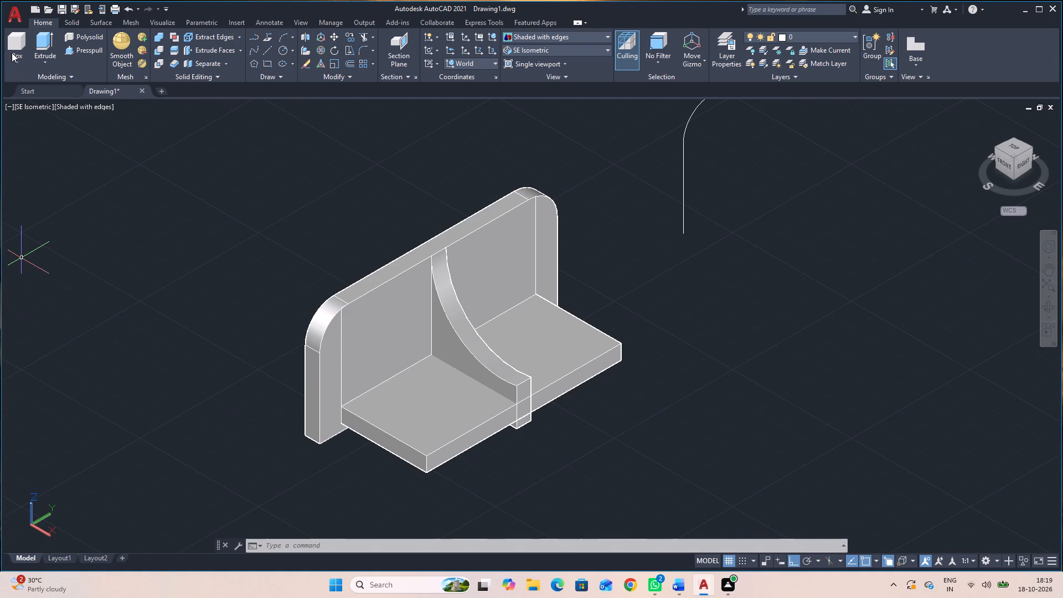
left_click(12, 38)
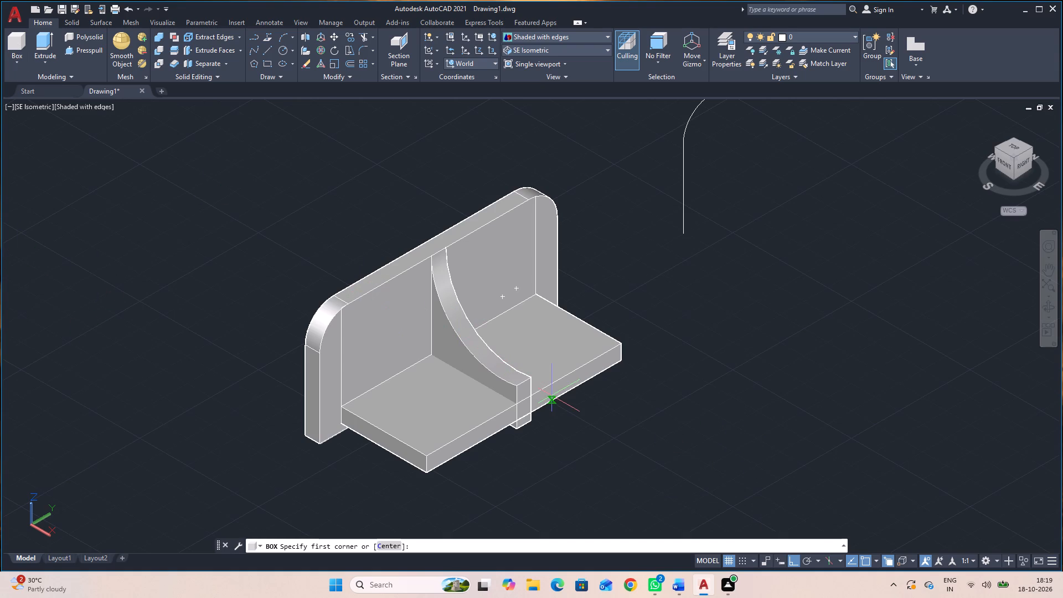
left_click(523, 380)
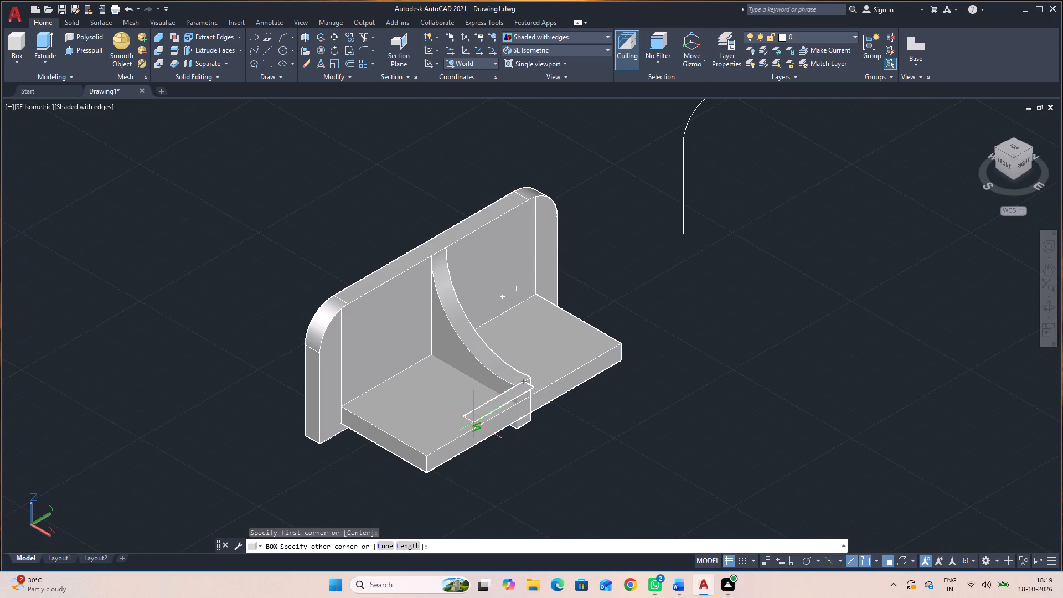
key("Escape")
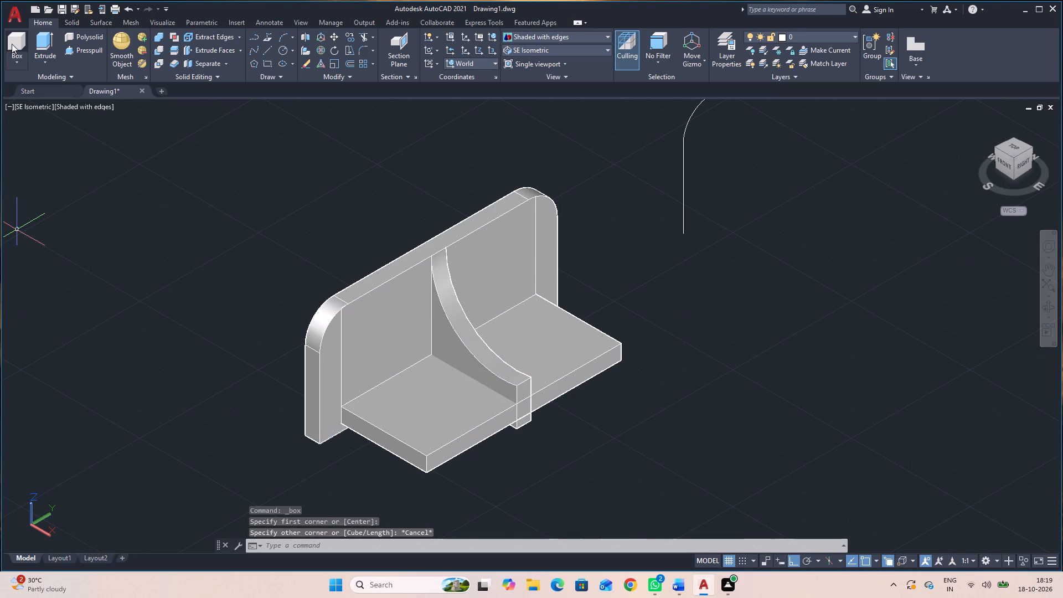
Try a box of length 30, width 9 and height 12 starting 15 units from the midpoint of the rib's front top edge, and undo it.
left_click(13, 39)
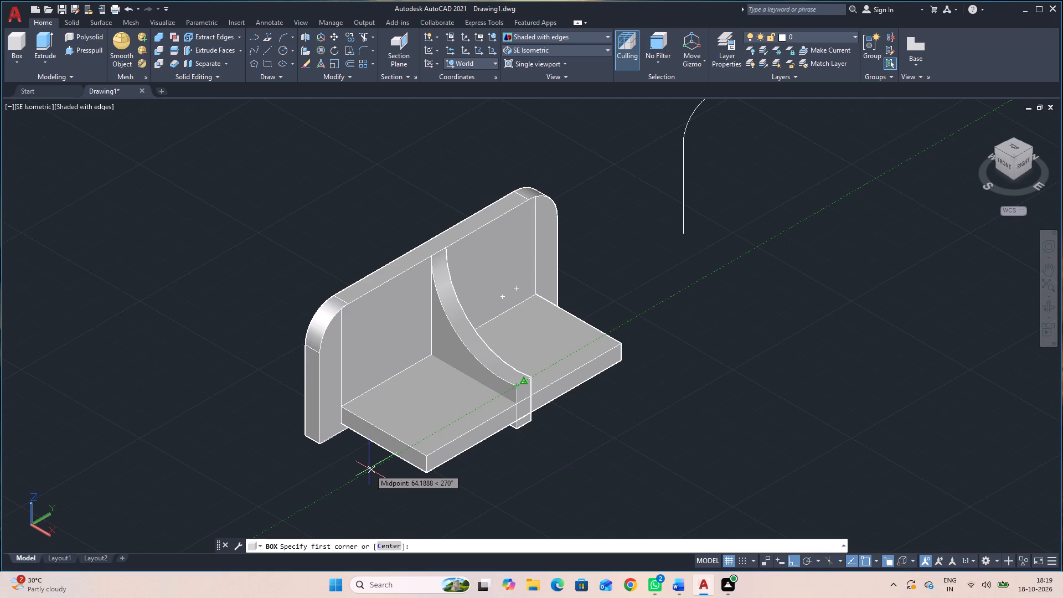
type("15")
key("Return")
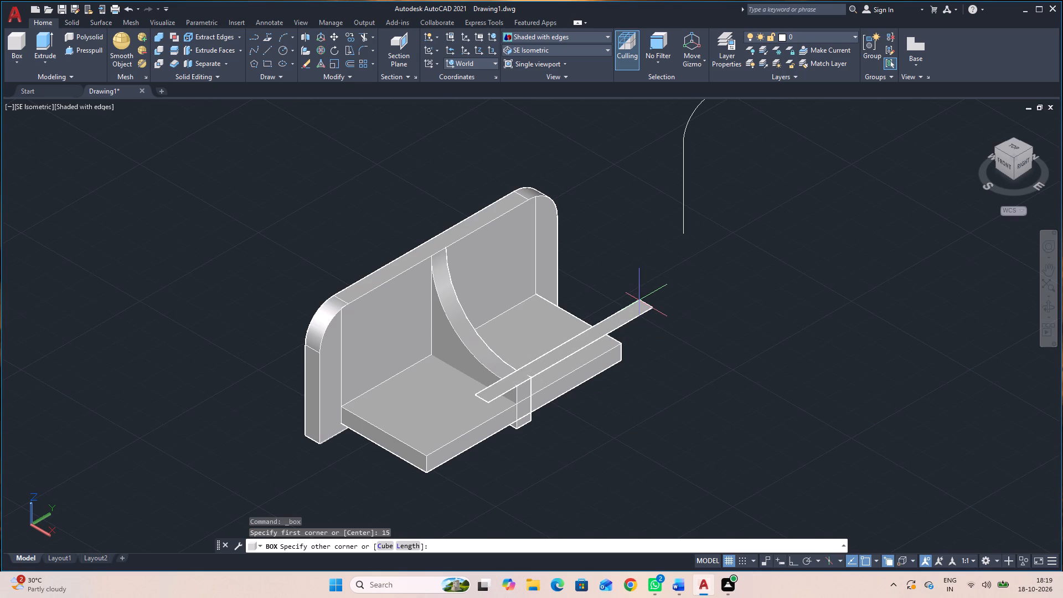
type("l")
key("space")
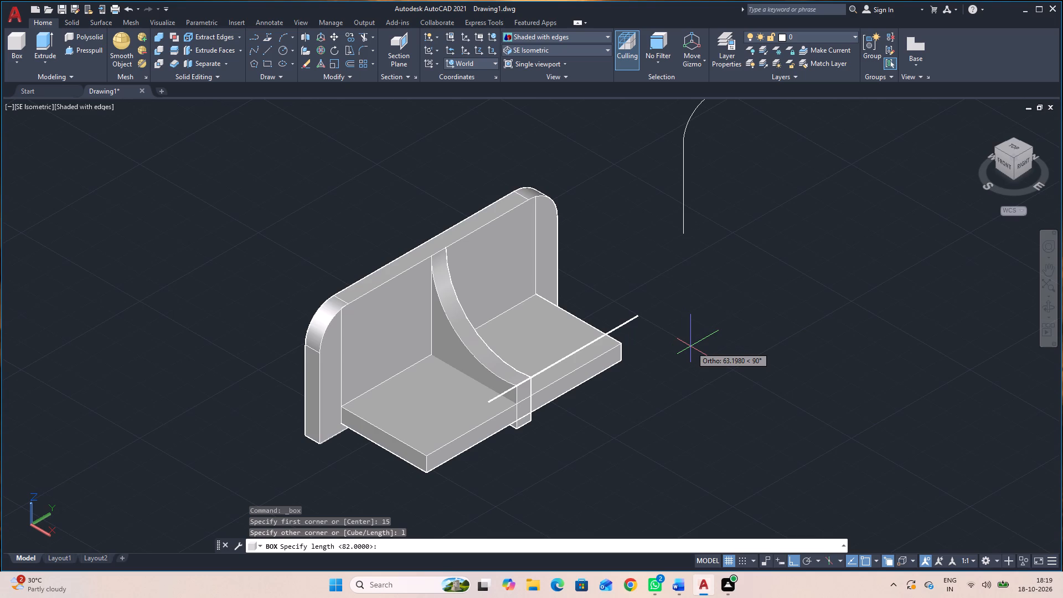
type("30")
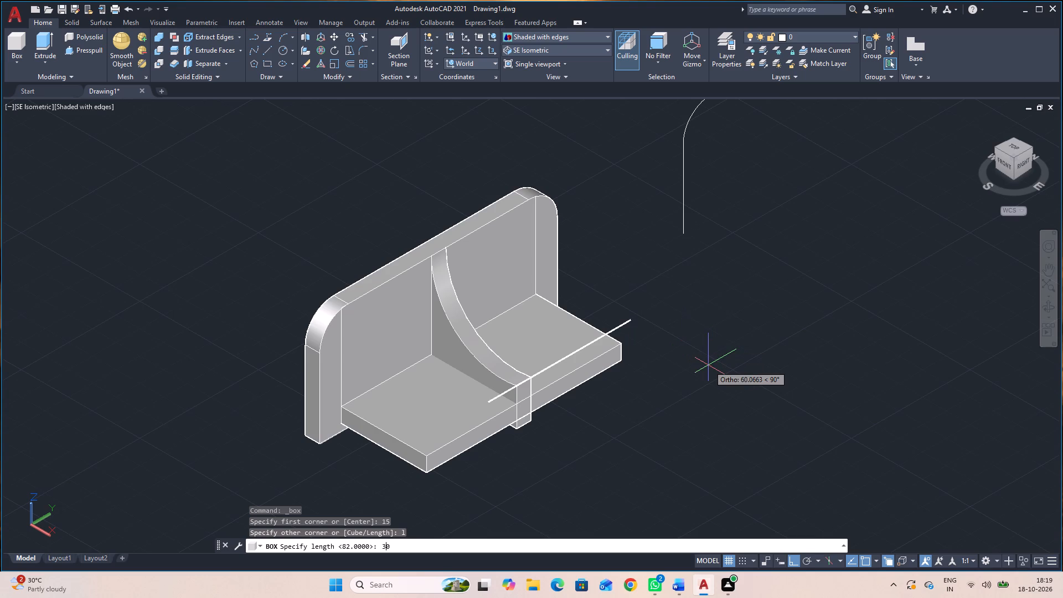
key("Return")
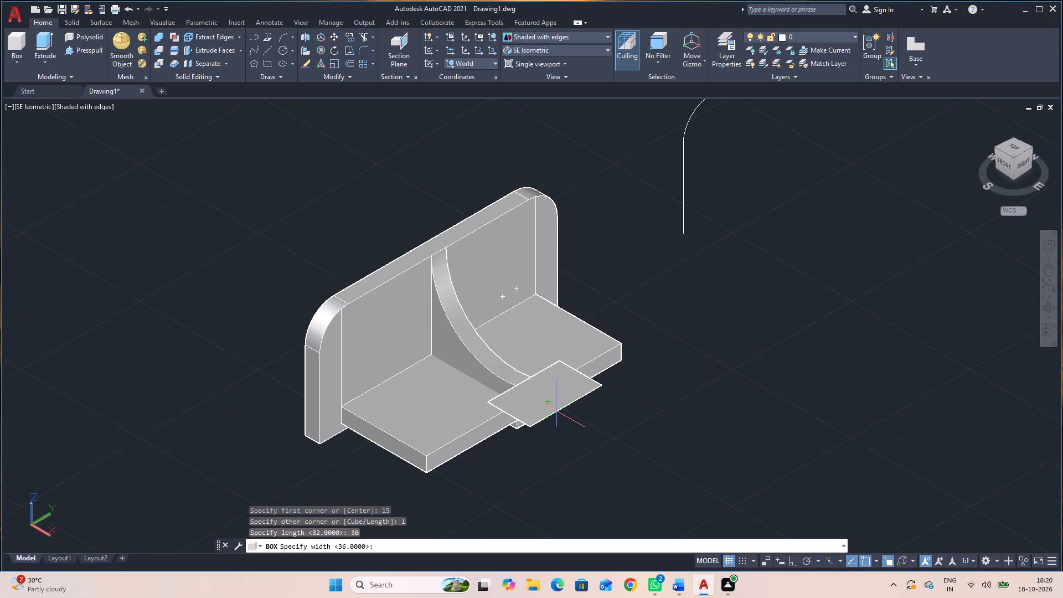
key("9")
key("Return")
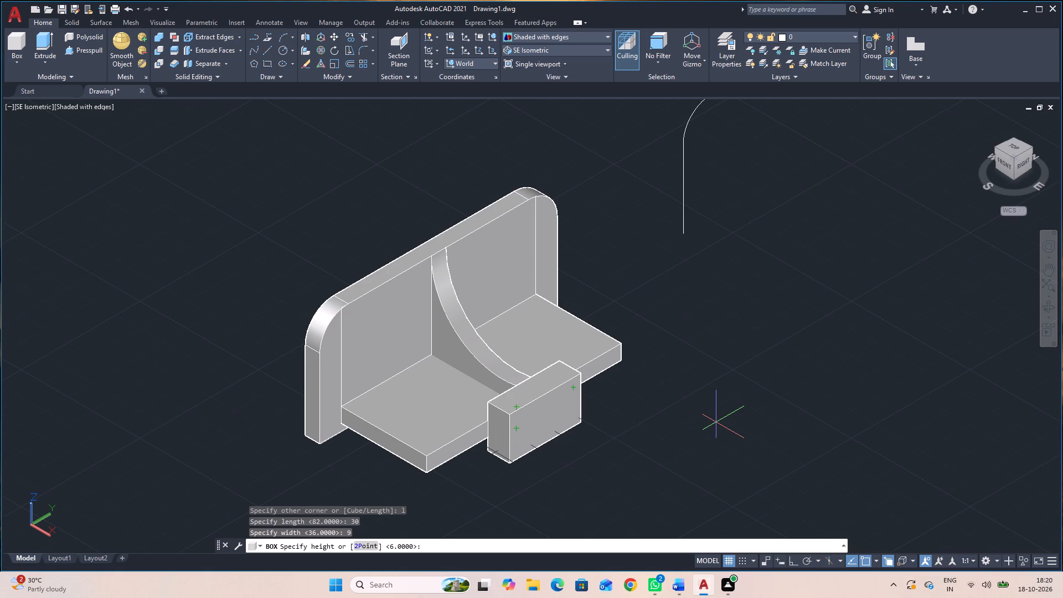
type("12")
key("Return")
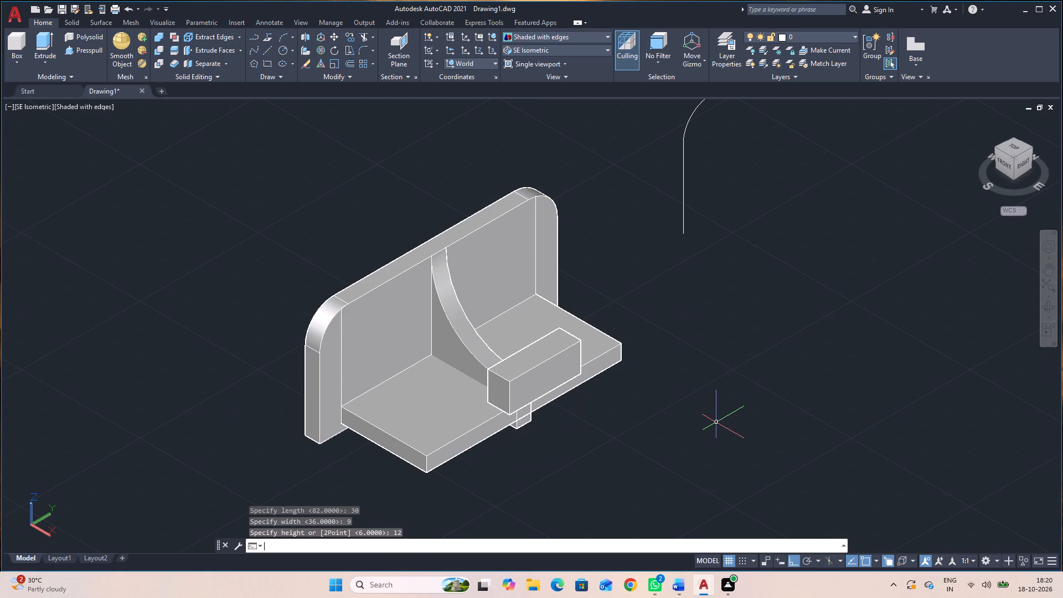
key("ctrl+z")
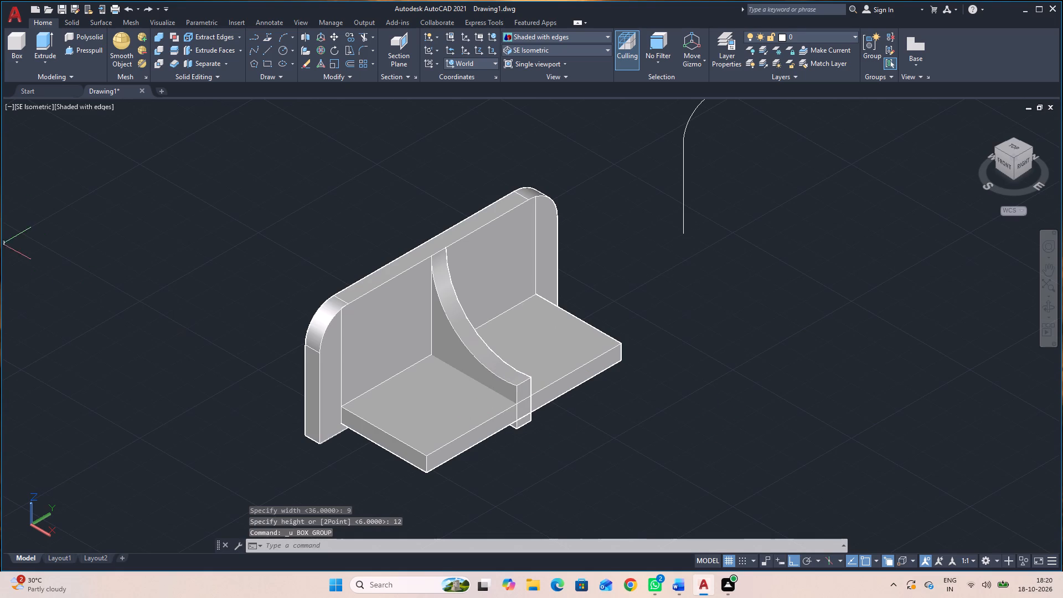
Create a box of length 30, width 9 and height -12, starting 15 units from the midpoint of the rib's front top edge.
left_click(15, 41)
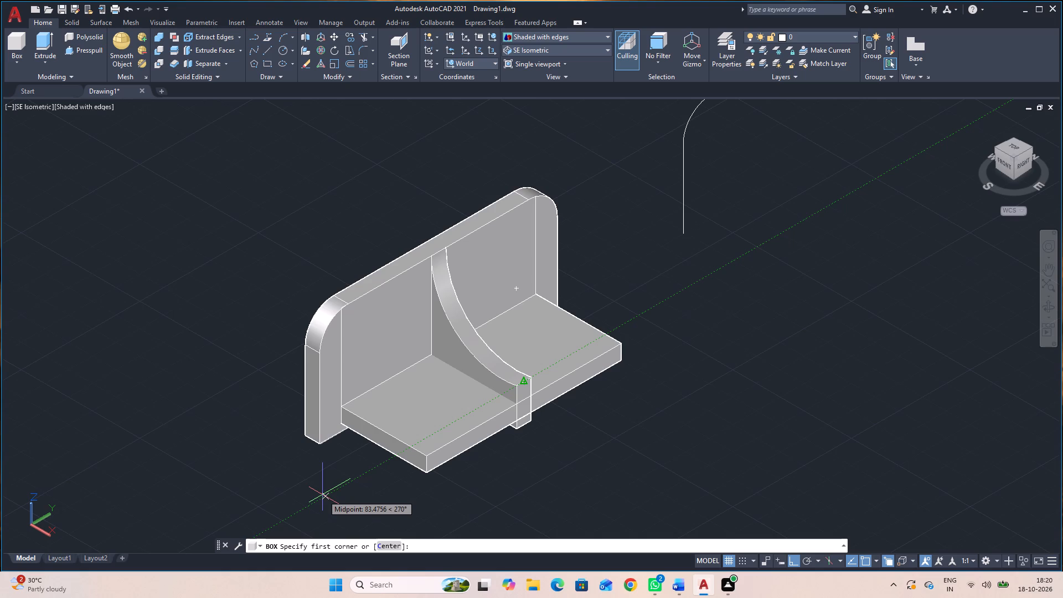
type("15")
key("Return")
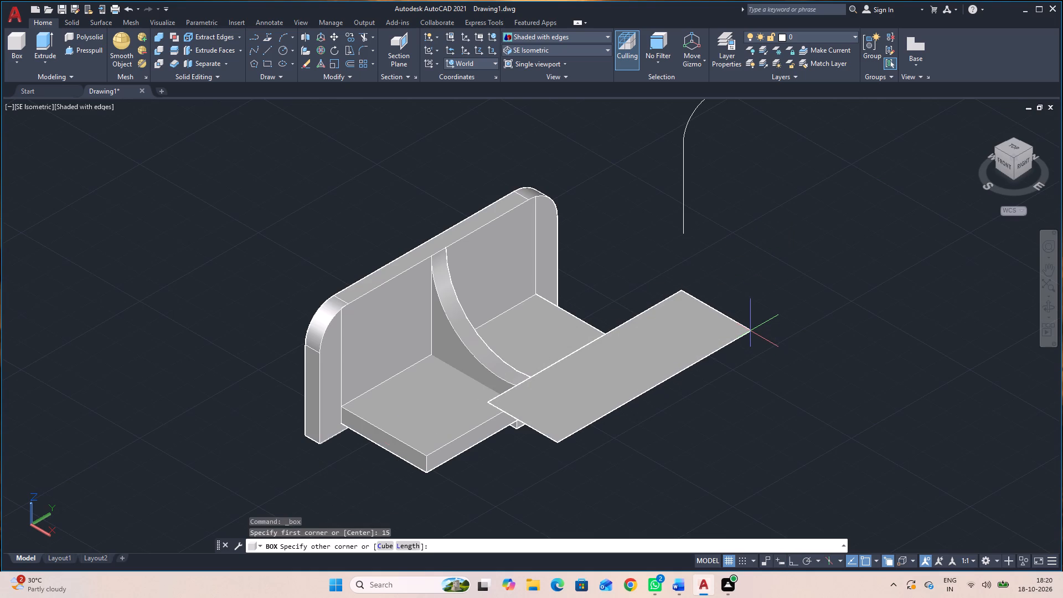
type("l")
key("space")
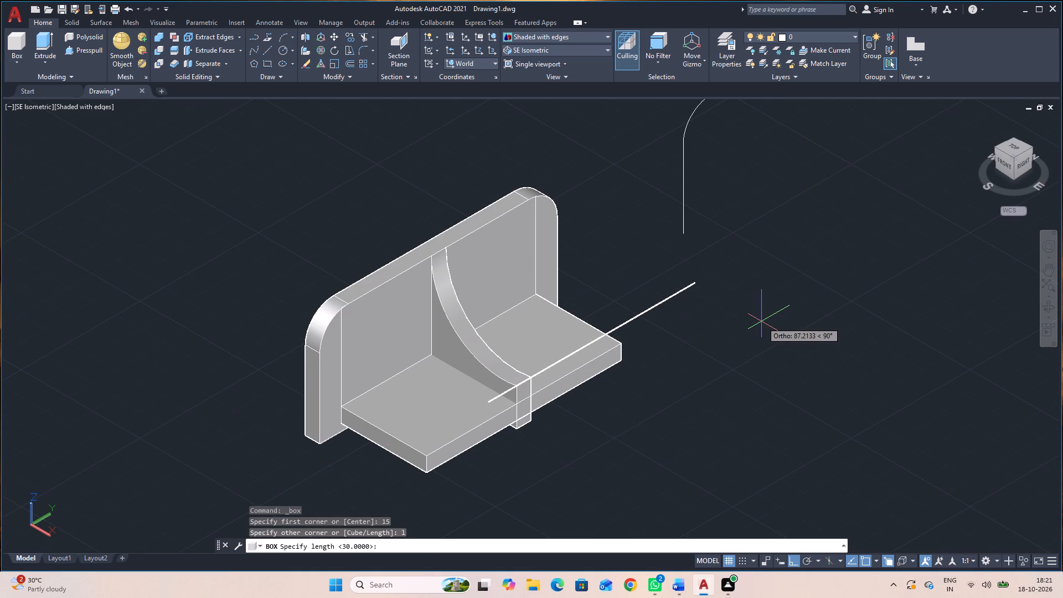
type("30")
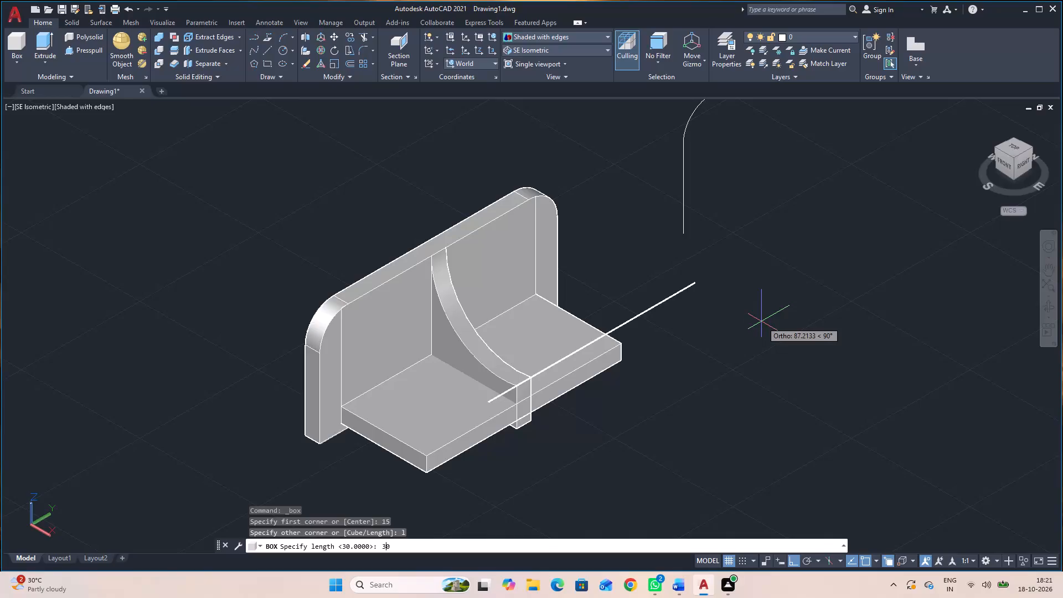
key("Return")
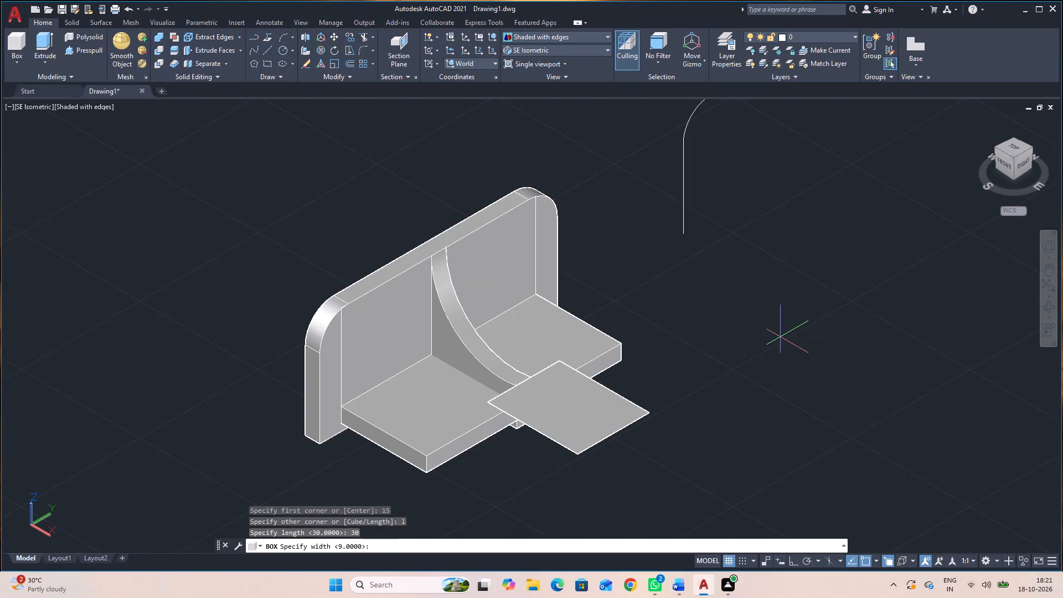
key("9")
key("Return")
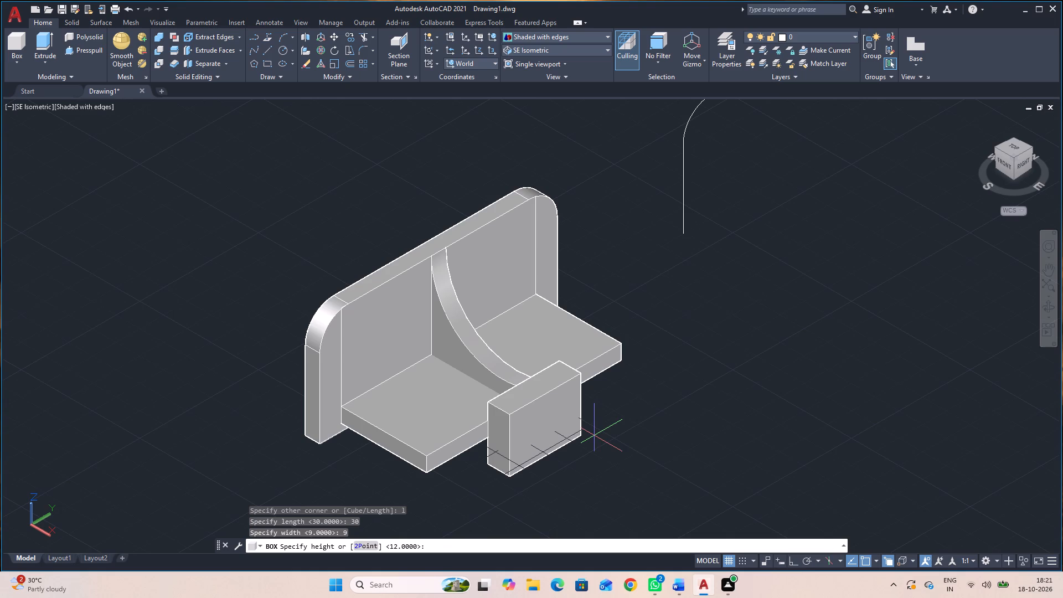
key("minus")
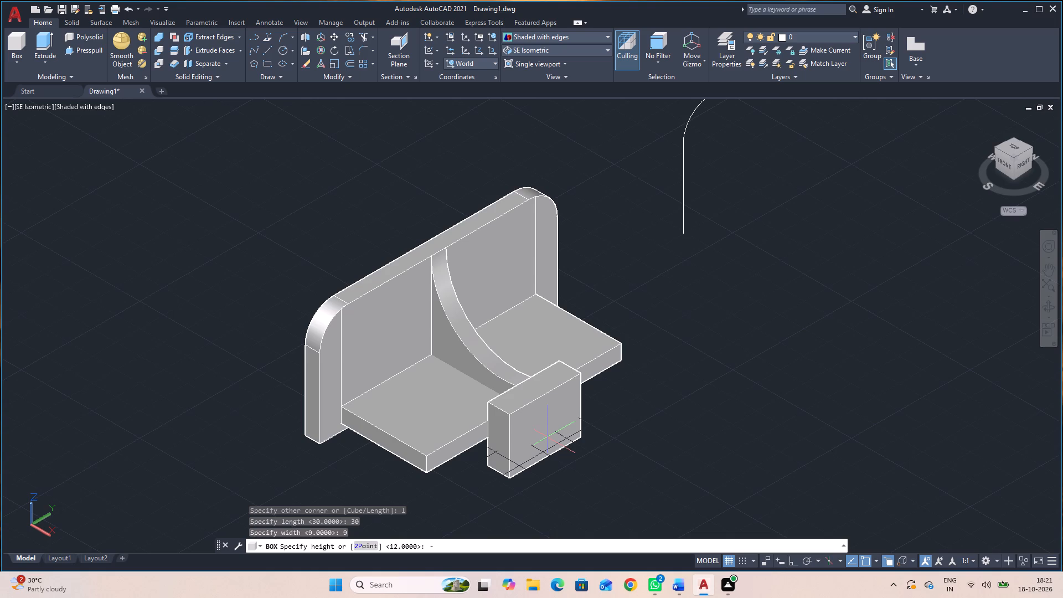
type("12")
key("Return")
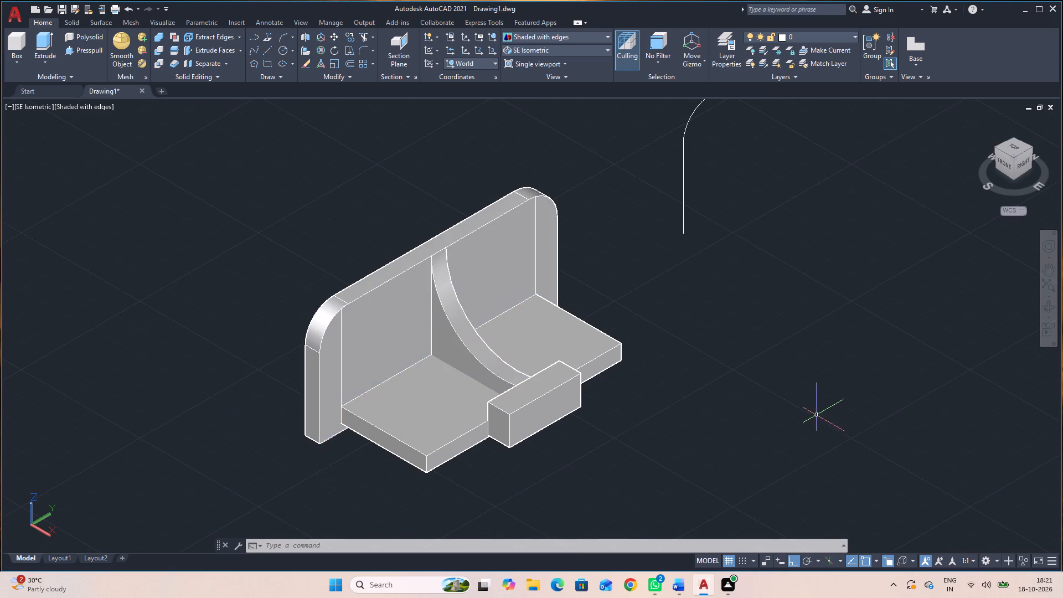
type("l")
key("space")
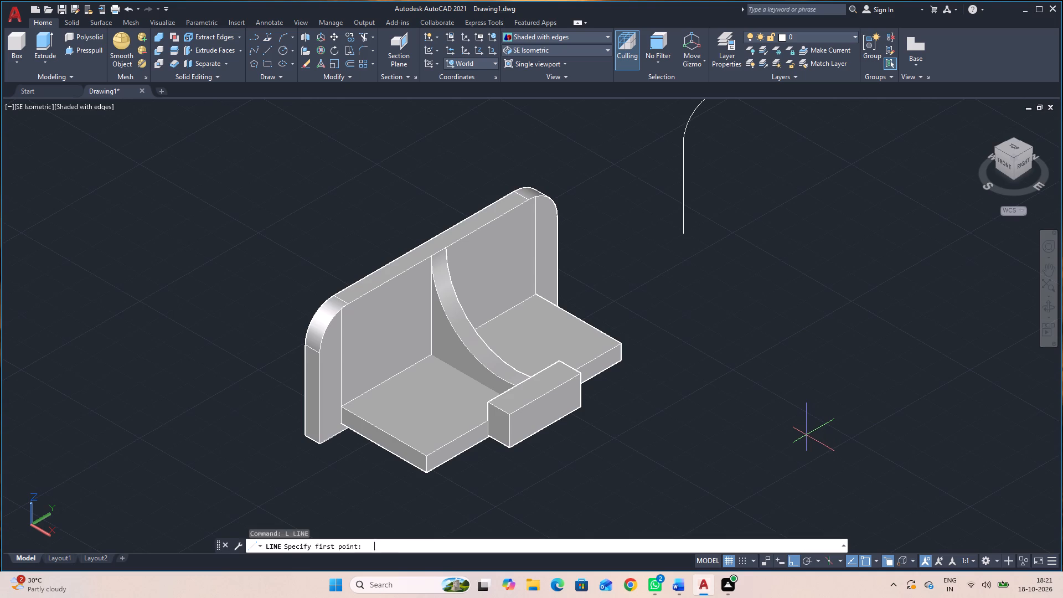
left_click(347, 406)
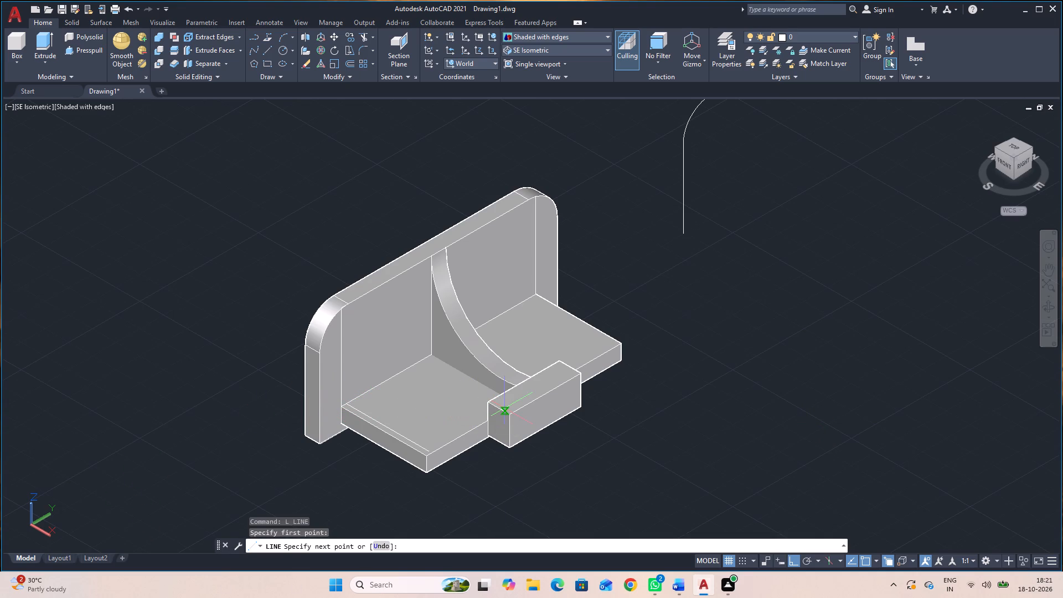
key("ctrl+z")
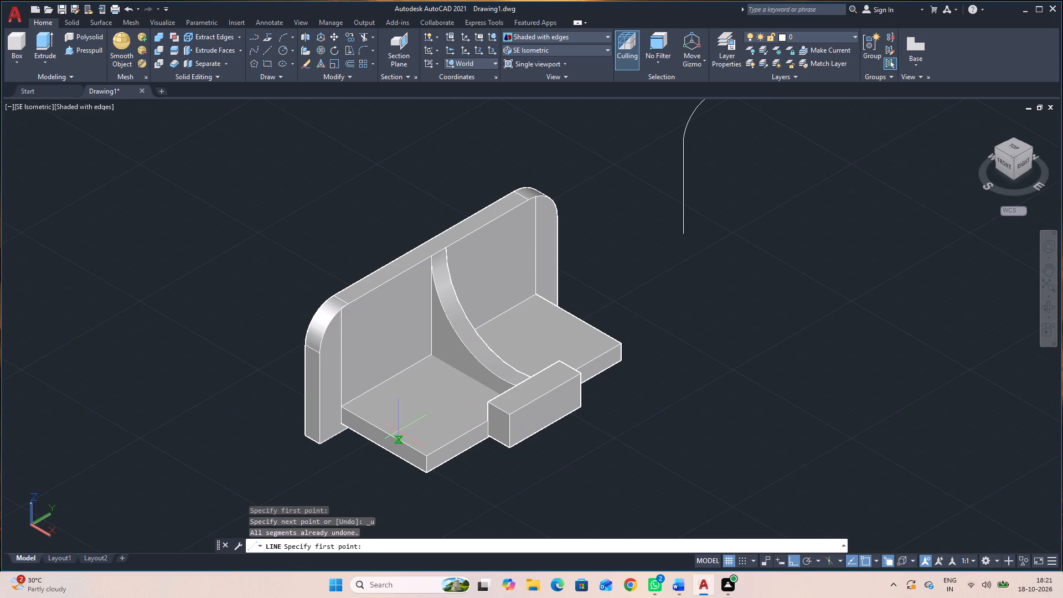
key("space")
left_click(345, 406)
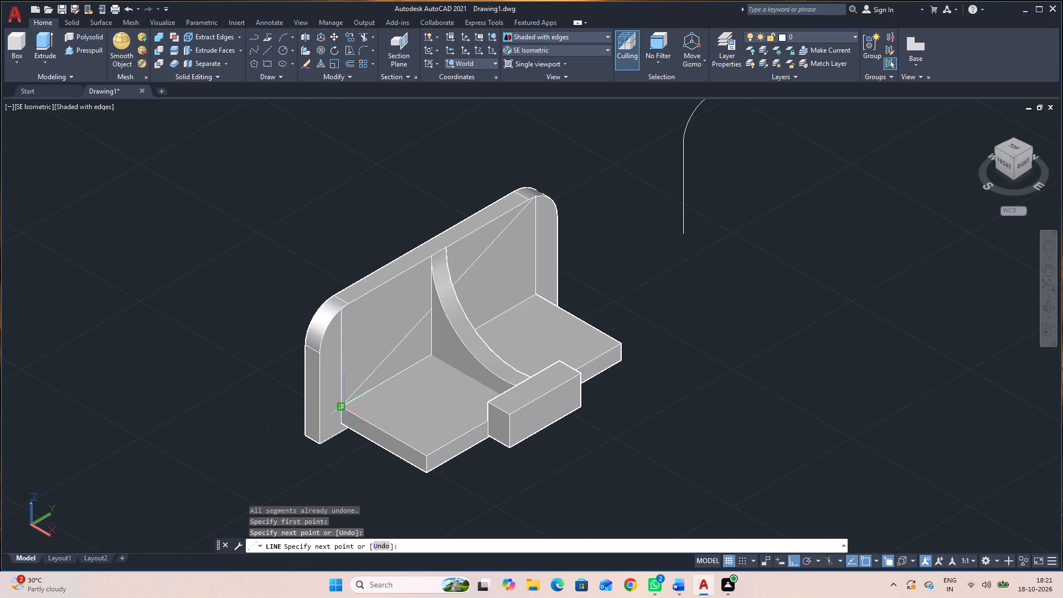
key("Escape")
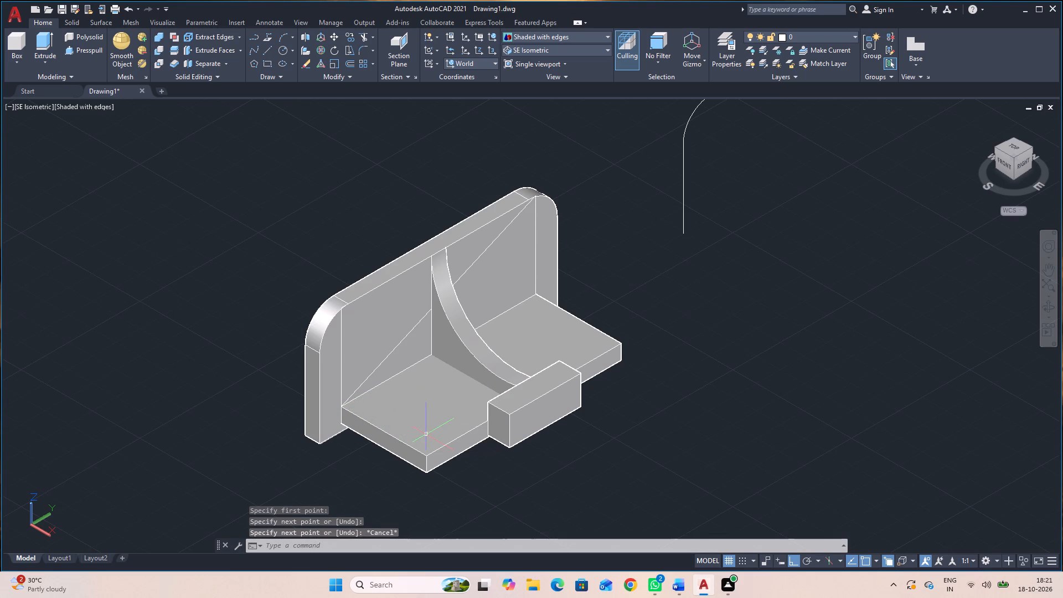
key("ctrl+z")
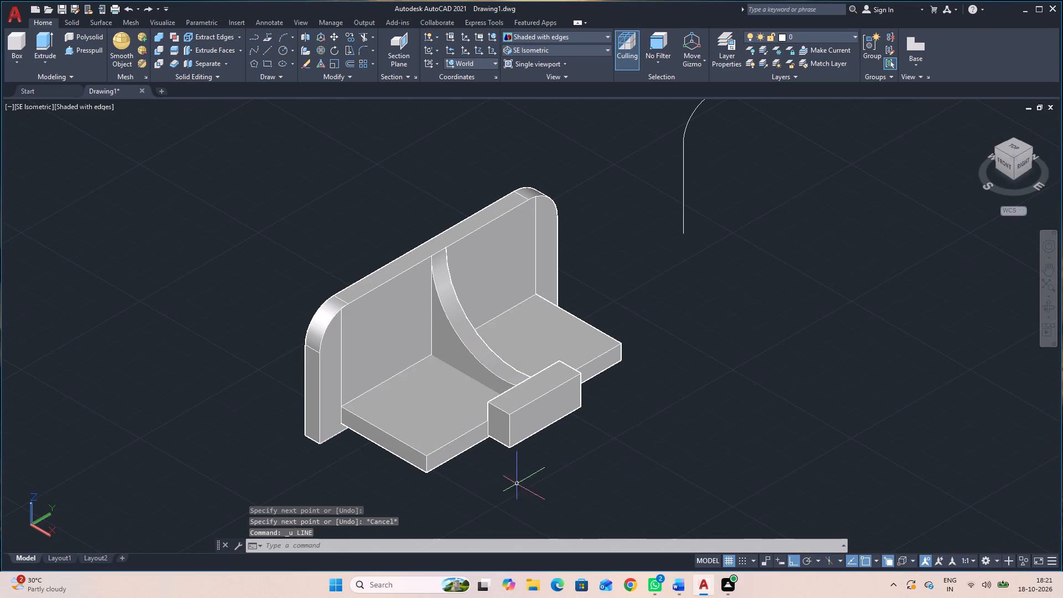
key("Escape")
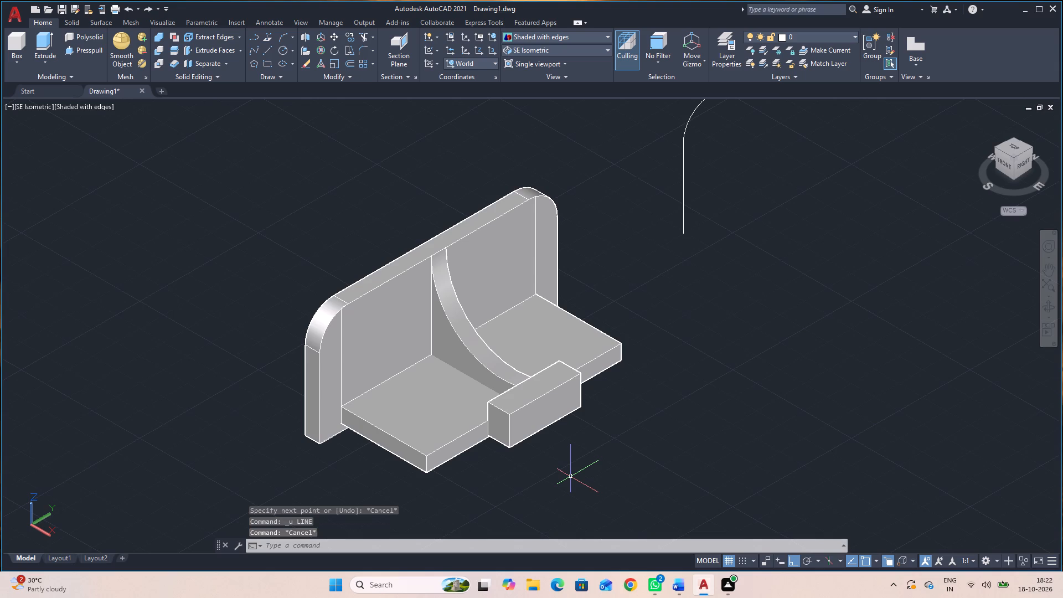
Draw a diagonal line across the shelf top from its rear corner at the plate to where its front edge meets the block.
type("l")
key("space")
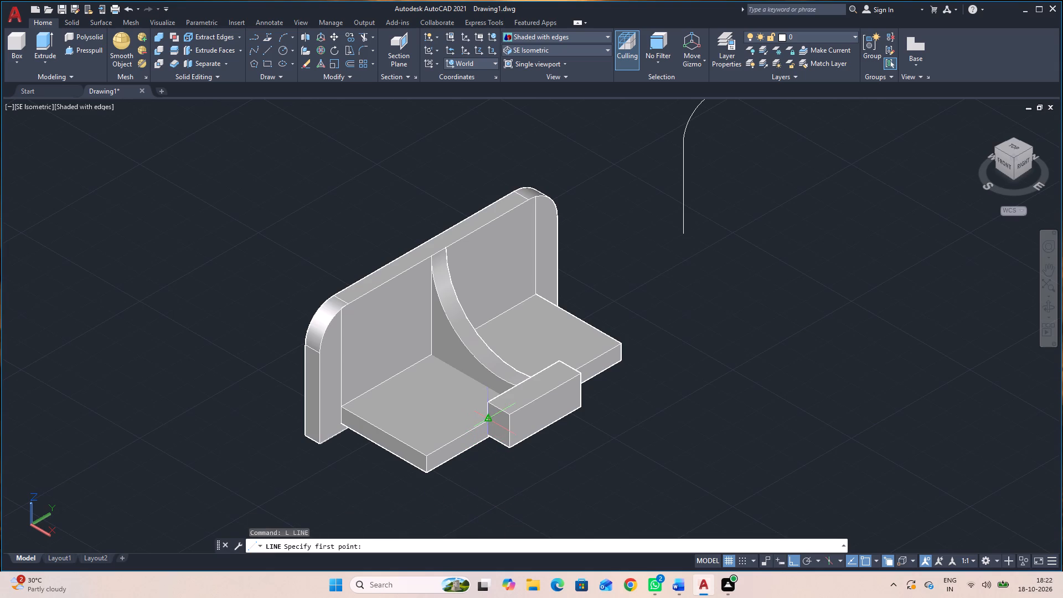
scroll(491, 420, "up", 3)
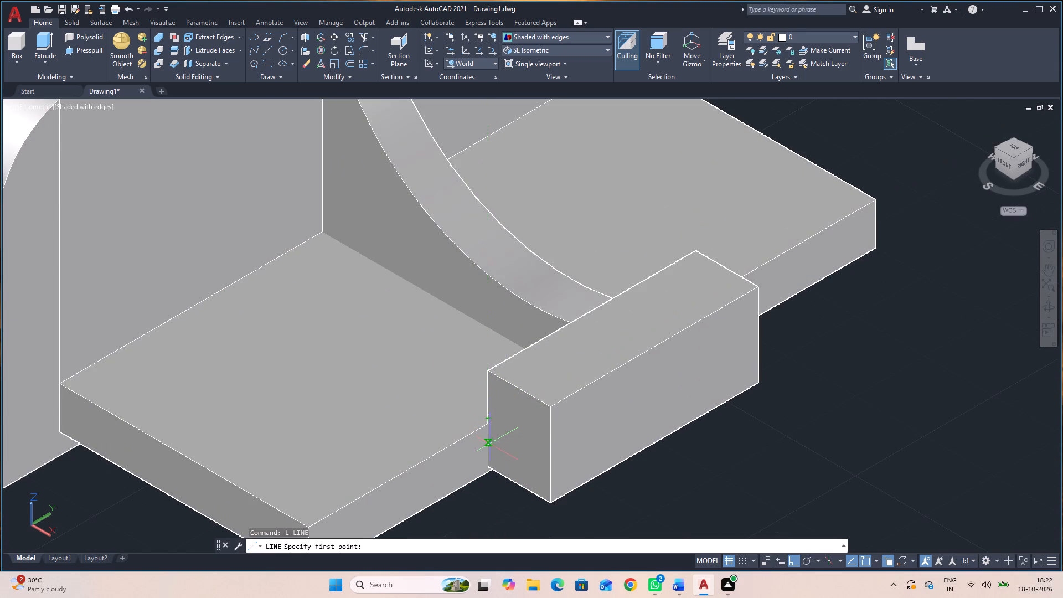
scroll(494, 432, "up", 5)
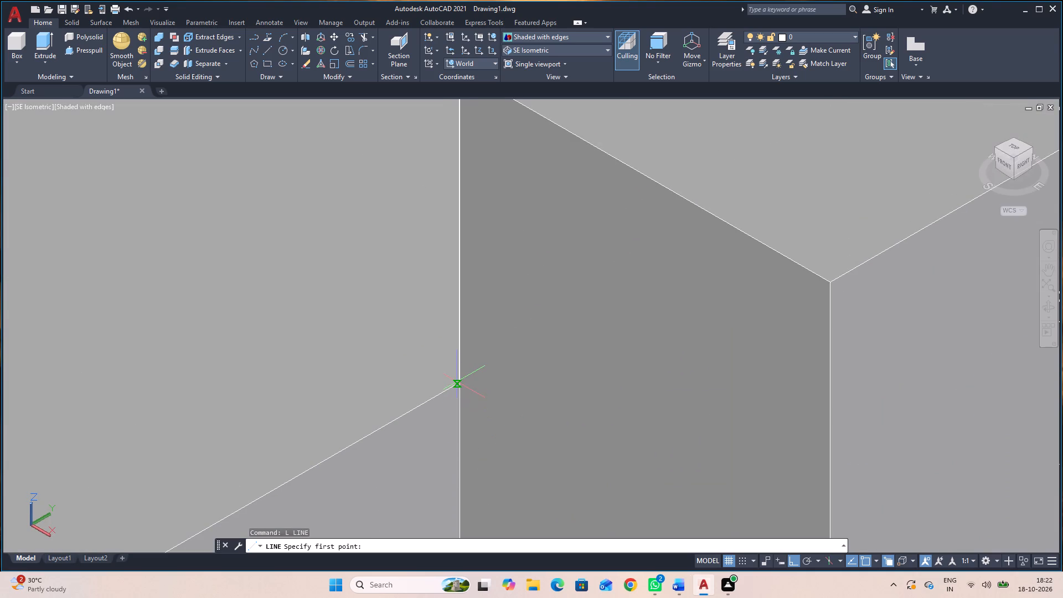
scroll(455, 384, "down", 3)
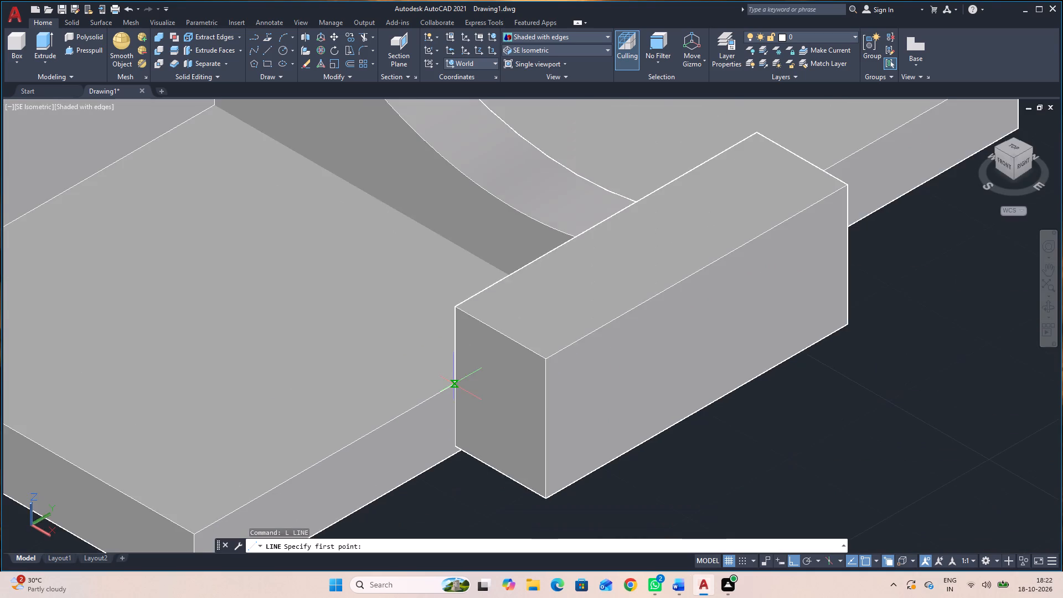
scroll(455, 385, "down", 2)
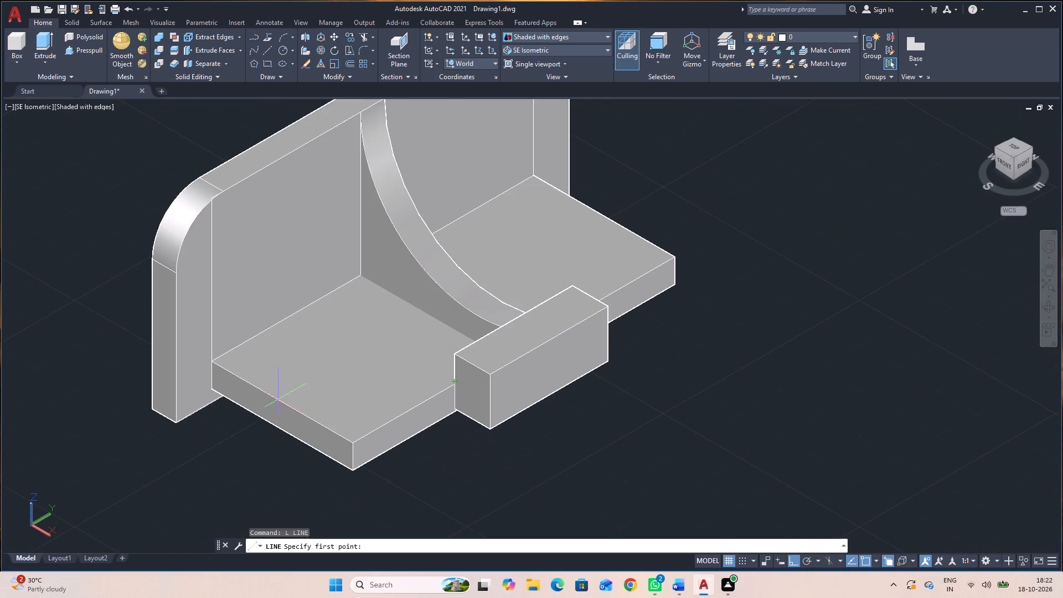
left_click(215, 360)
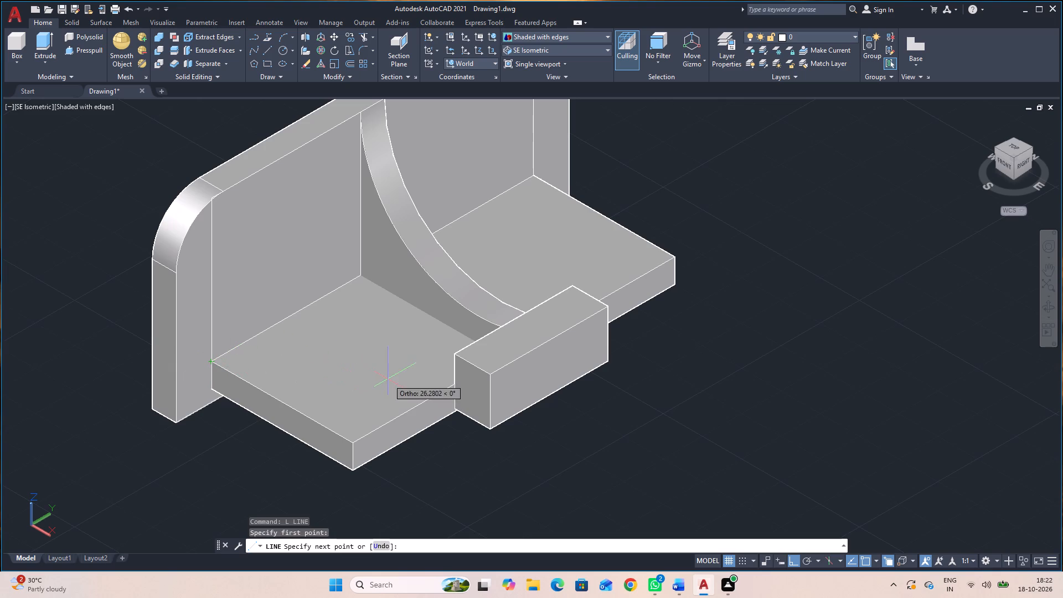
left_click(453, 388)
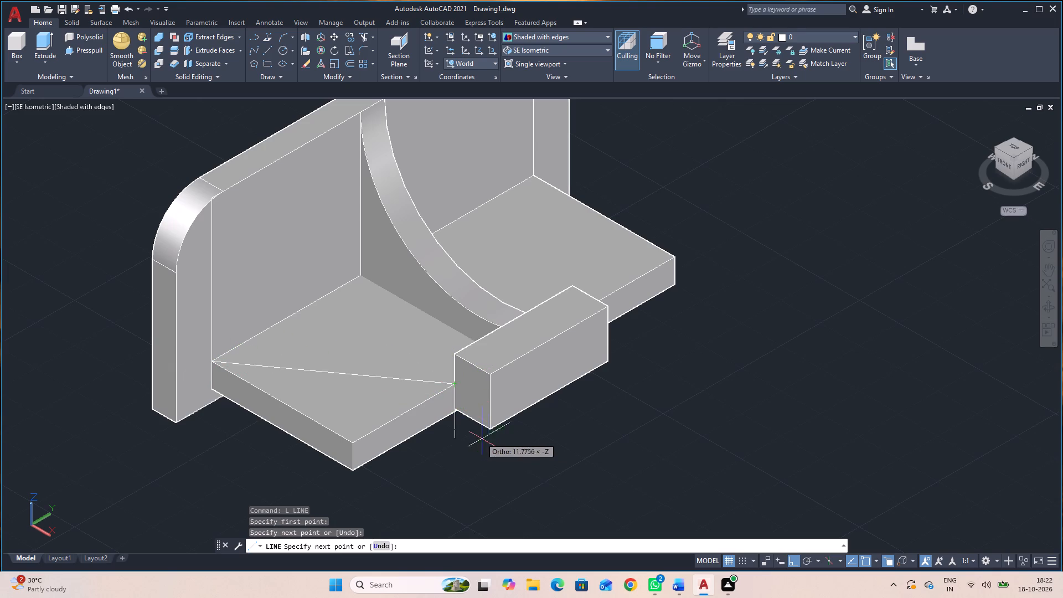
scroll(477, 434, "up", 5)
scroll(396, 241, "down", 3)
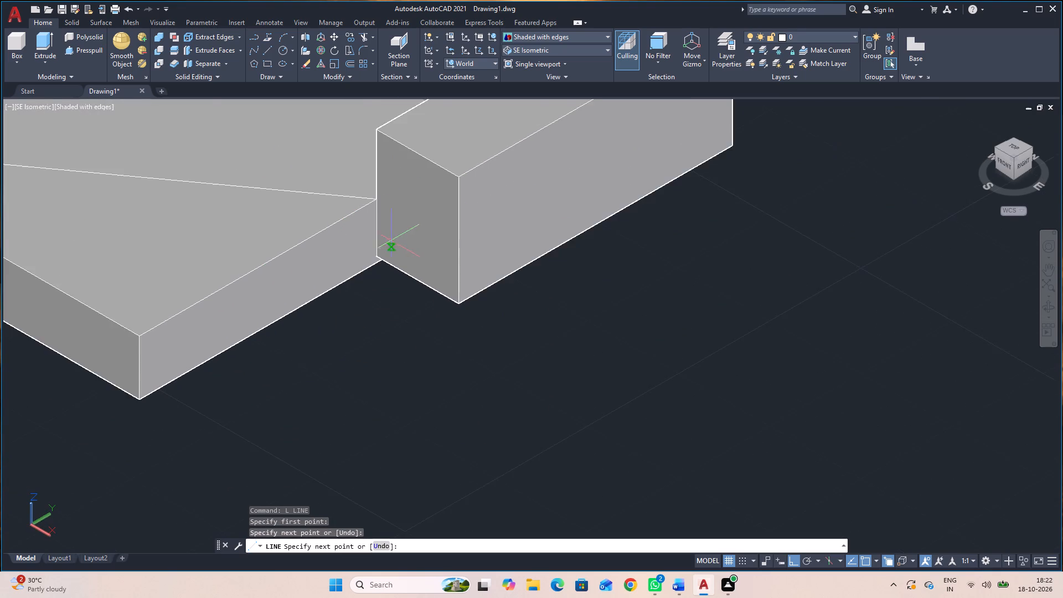
scroll(398, 318, "down", 2)
middle_click_drag(395, 351, 428, 430)
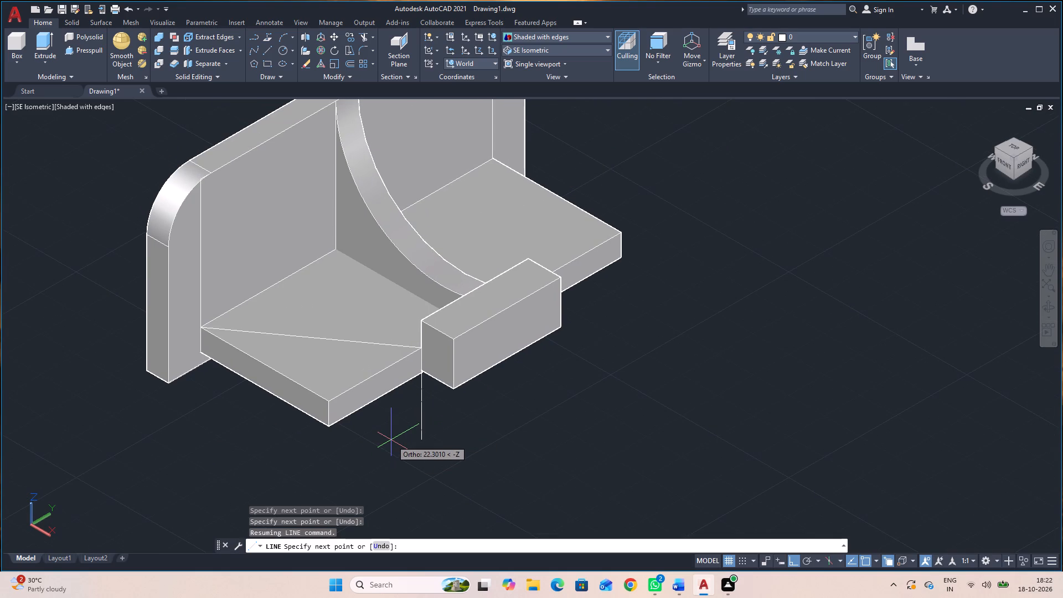
key("Escape")
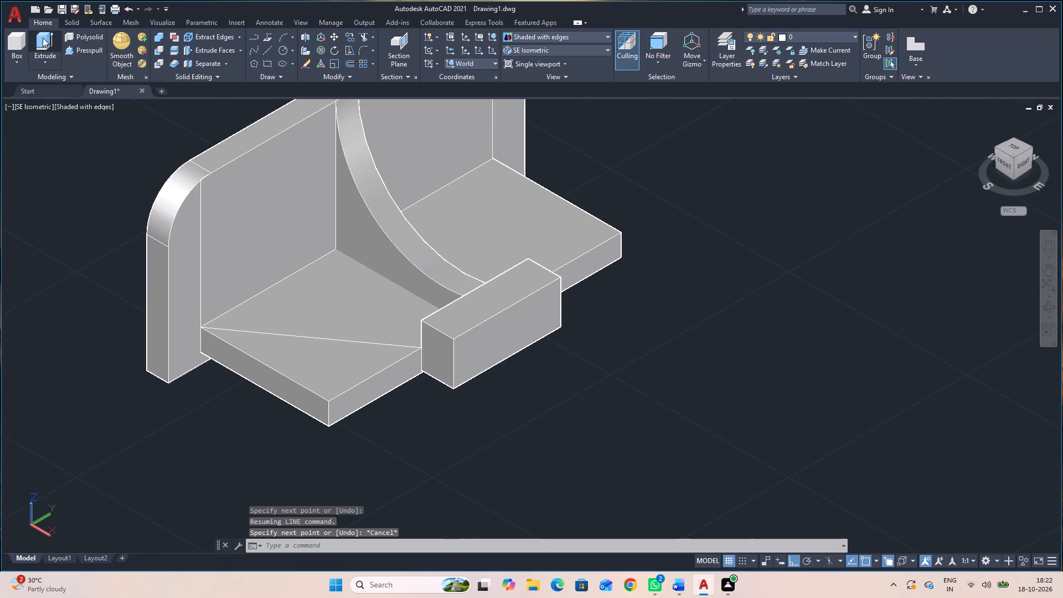
Presspull the triangular corner outside the diagonal line down through the shelf to cut it away.
left_click(83, 47)
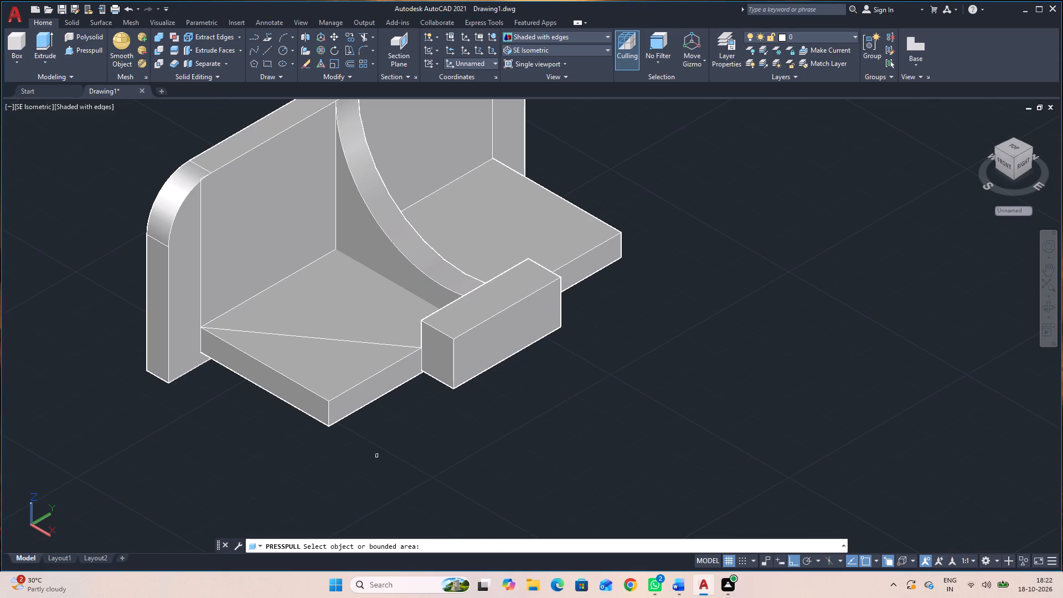
left_click(327, 373)
left_click(333, 449)
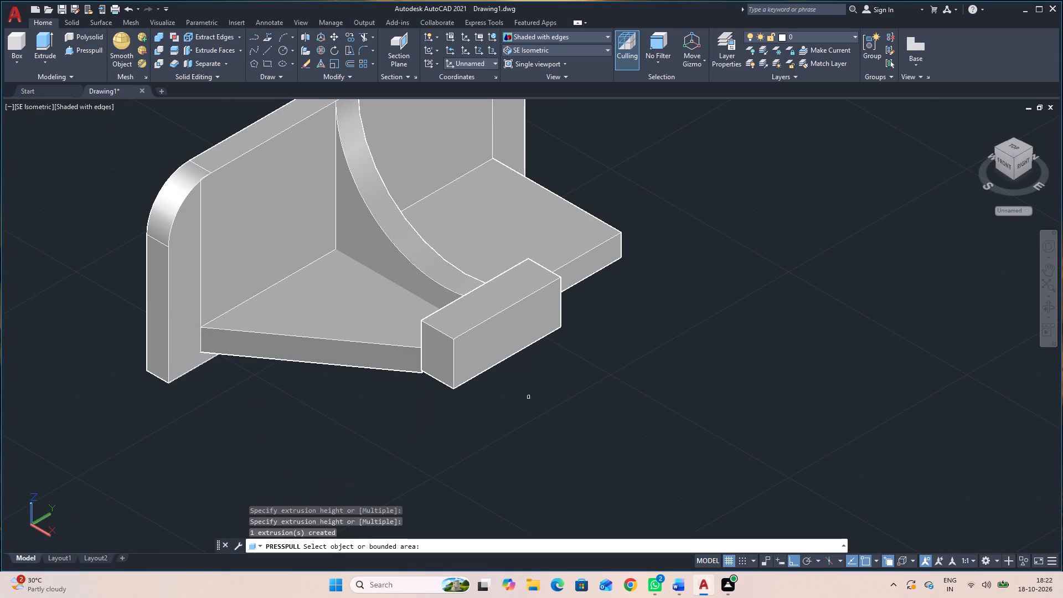
scroll(378, 382, "up", 5)
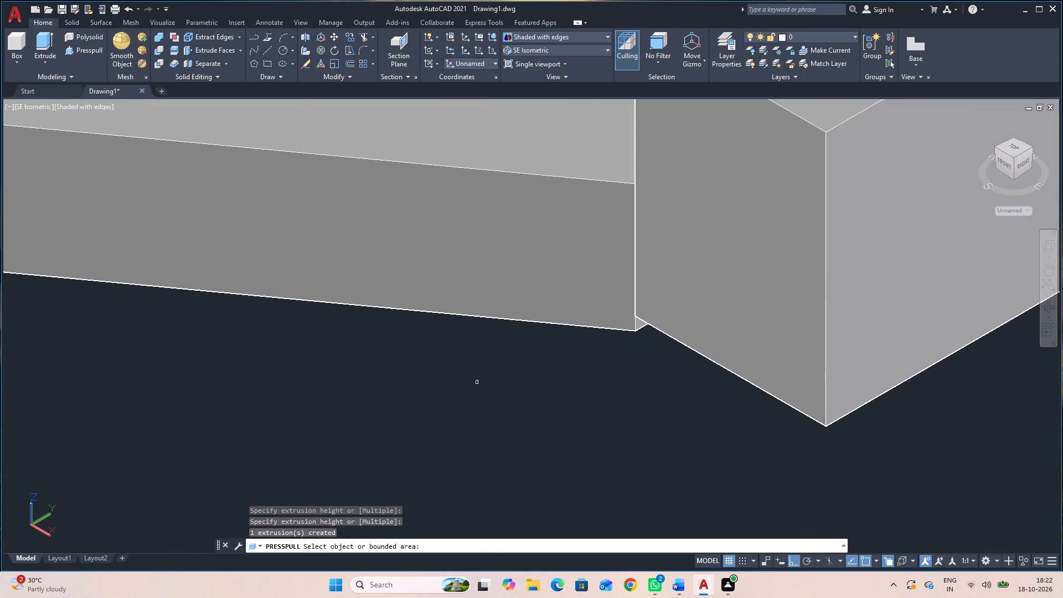
scroll(498, 377, "down", 3)
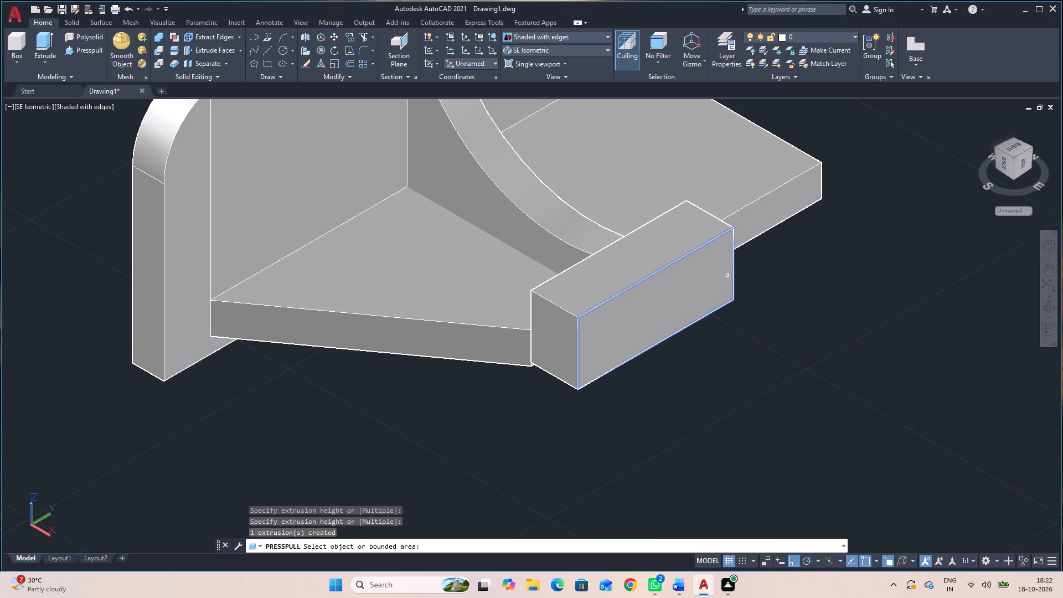
key("Escape")
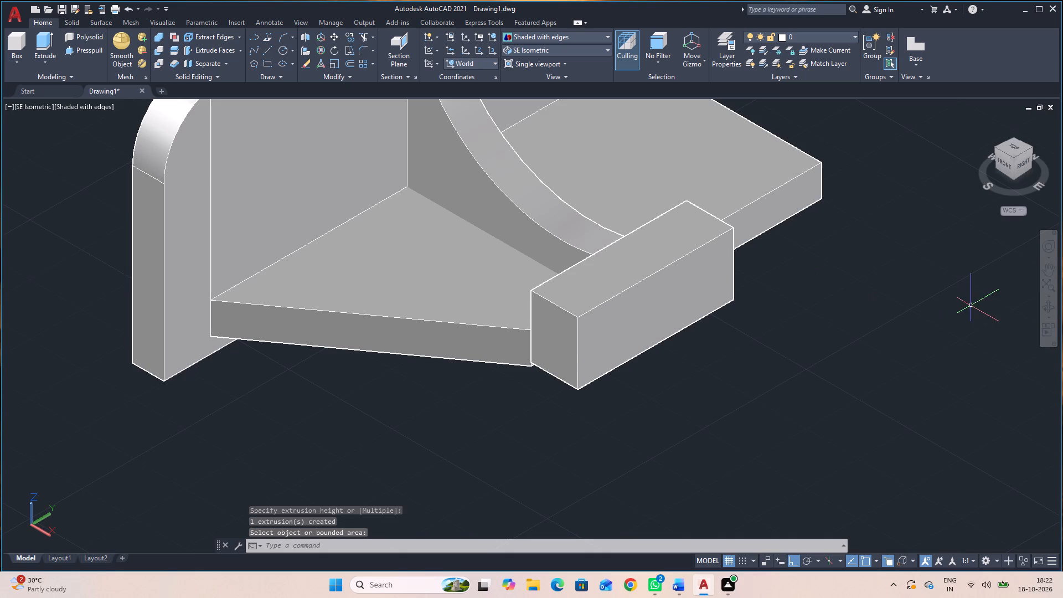
Draw a diagonal line across the shelf top on the uncut side, from its rear corner at the plate to where its front edge meets the block.
left_click(1050, 305)
left_click_drag(971, 336, 757, 409)
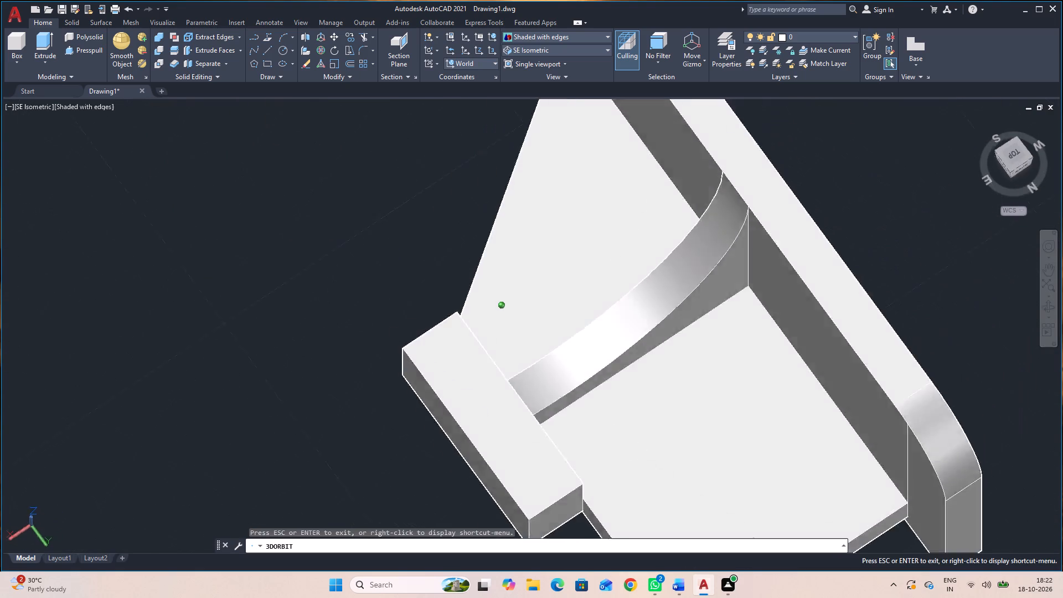
left_click_drag(757, 409, 745, 398)
middle_click_drag(721, 439, 467, 197)
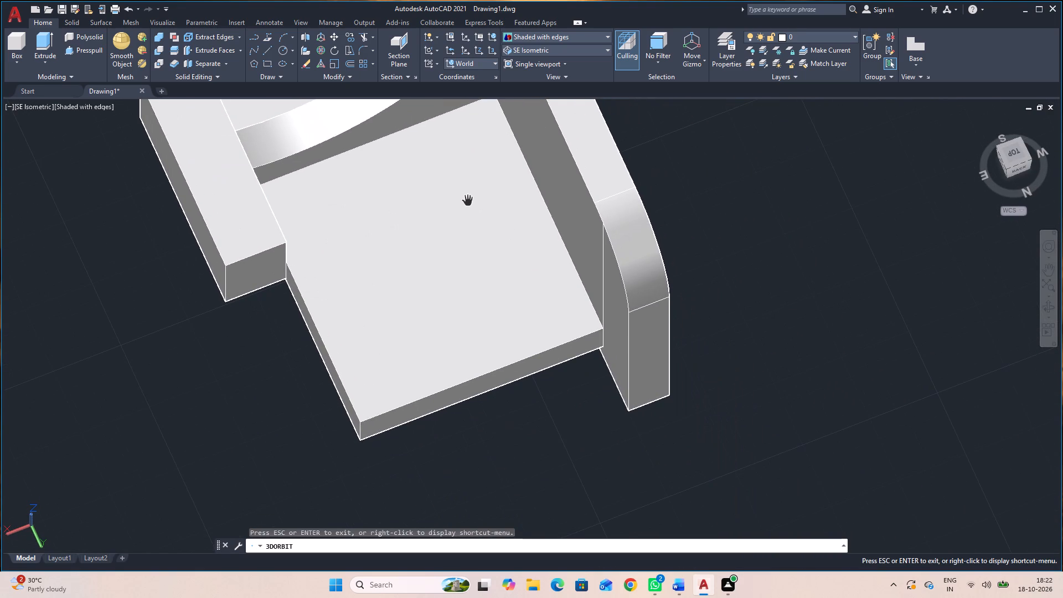
key("Escape")
type("l")
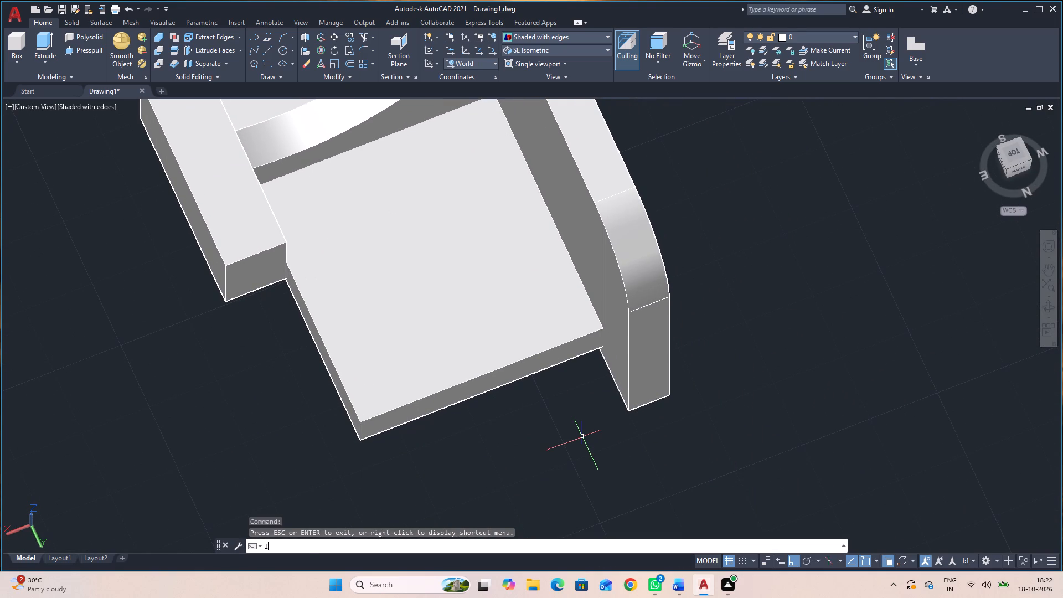
key("space")
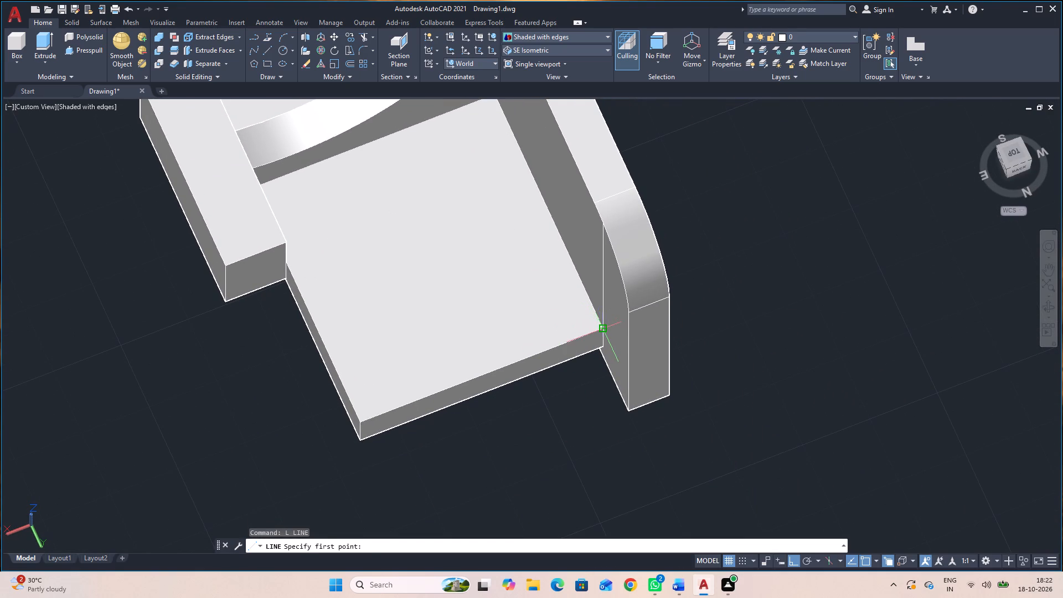
left_click(601, 328)
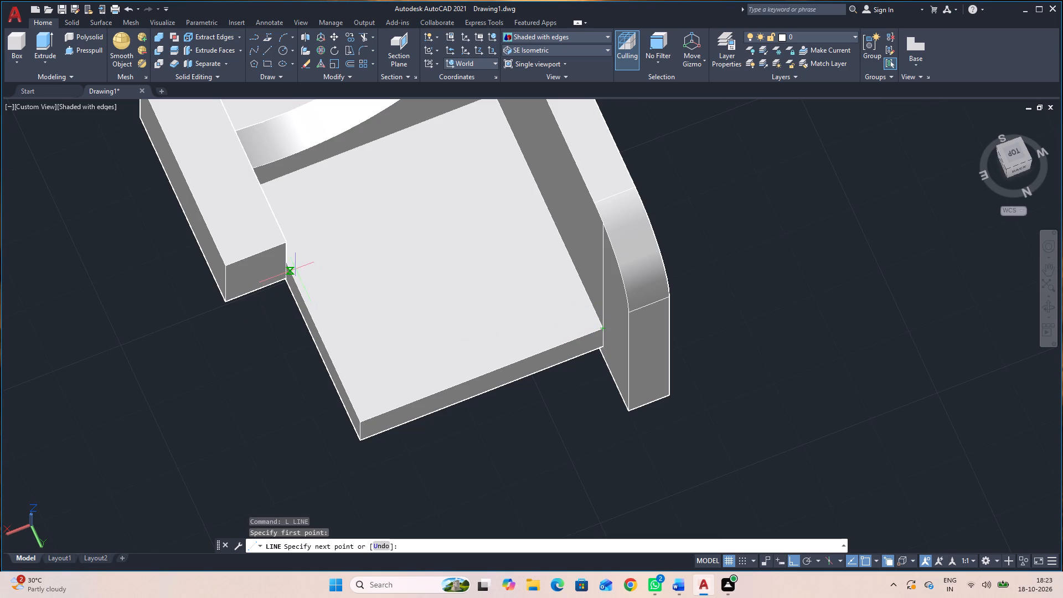
scroll(286, 272, "up", 4)
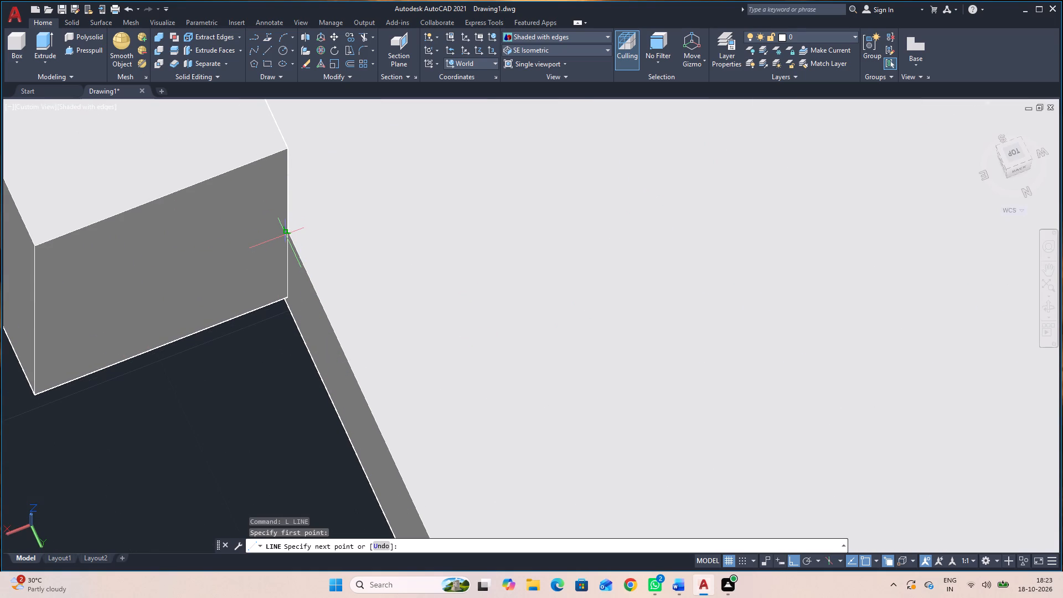
left_click(290, 232)
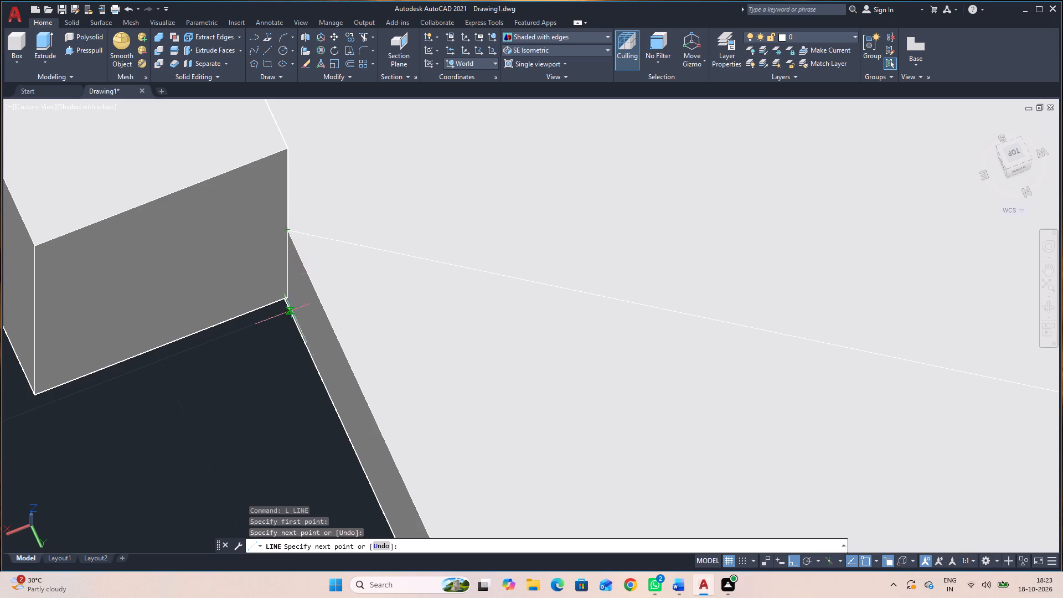
scroll(280, 331, "down", 3)
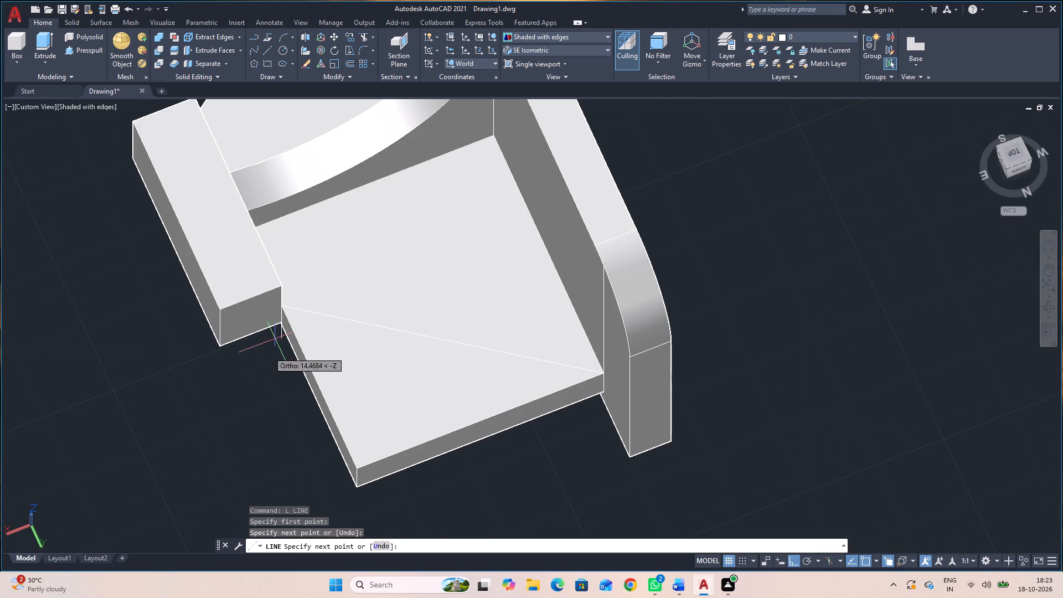
key("Escape")
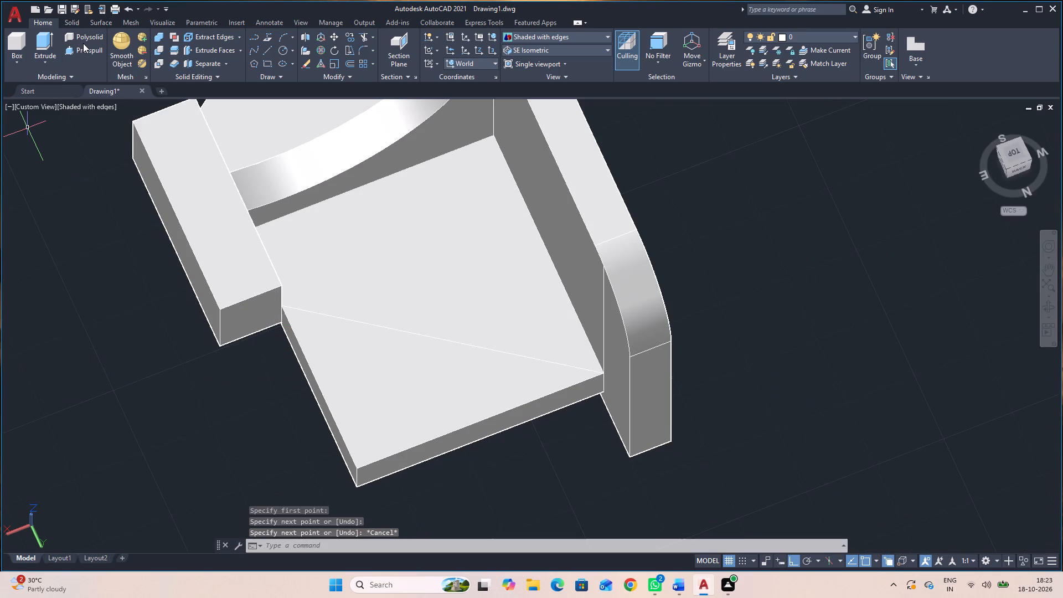
Presspull the triangular corner outside the new diagonal line down through the shelf to cut it away.
left_click(85, 50)
left_click(434, 380)
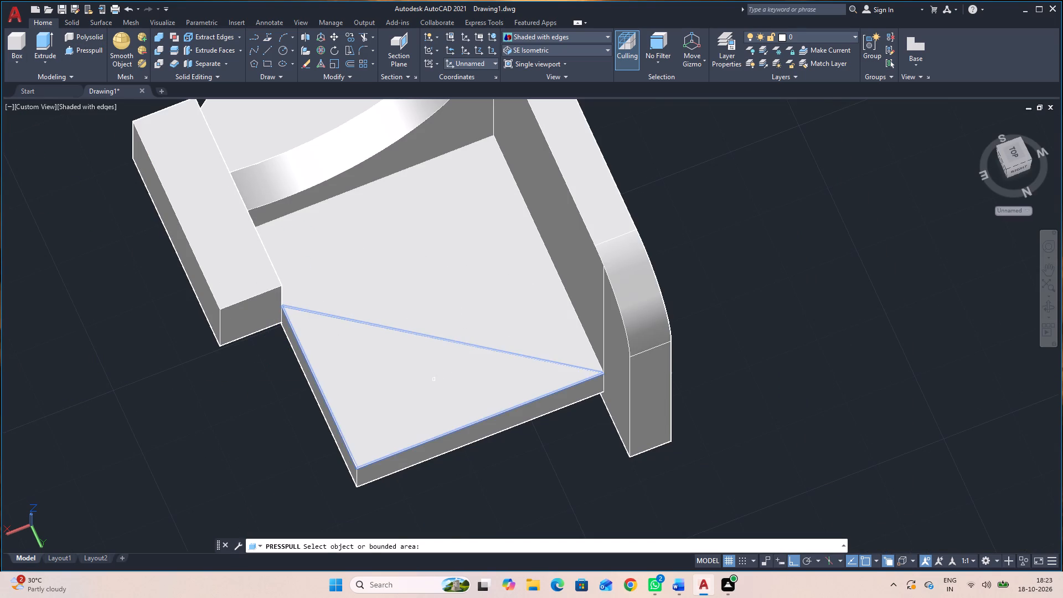
left_click(401, 499)
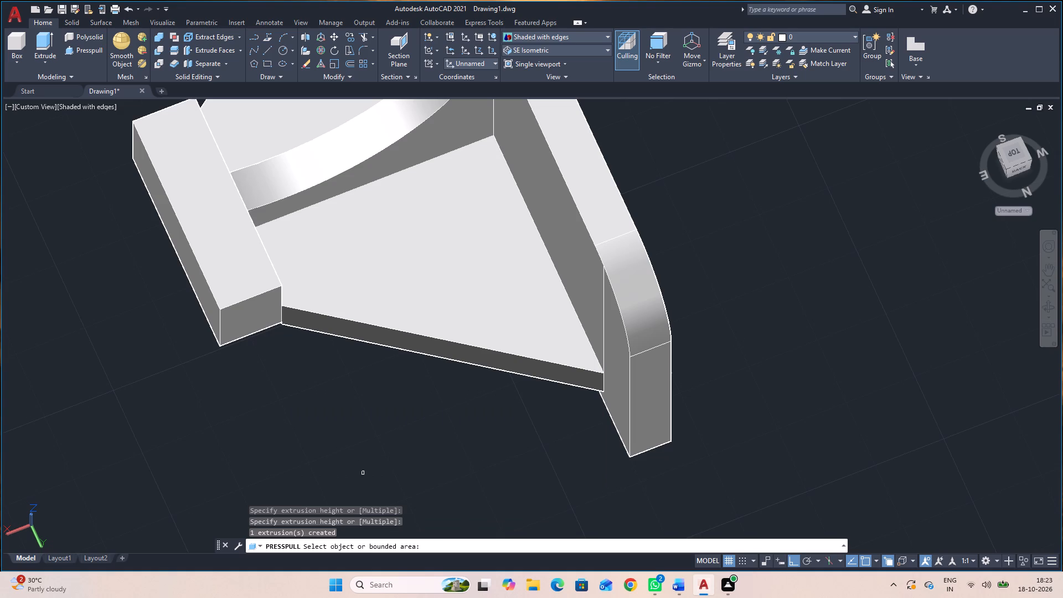
key("Escape")
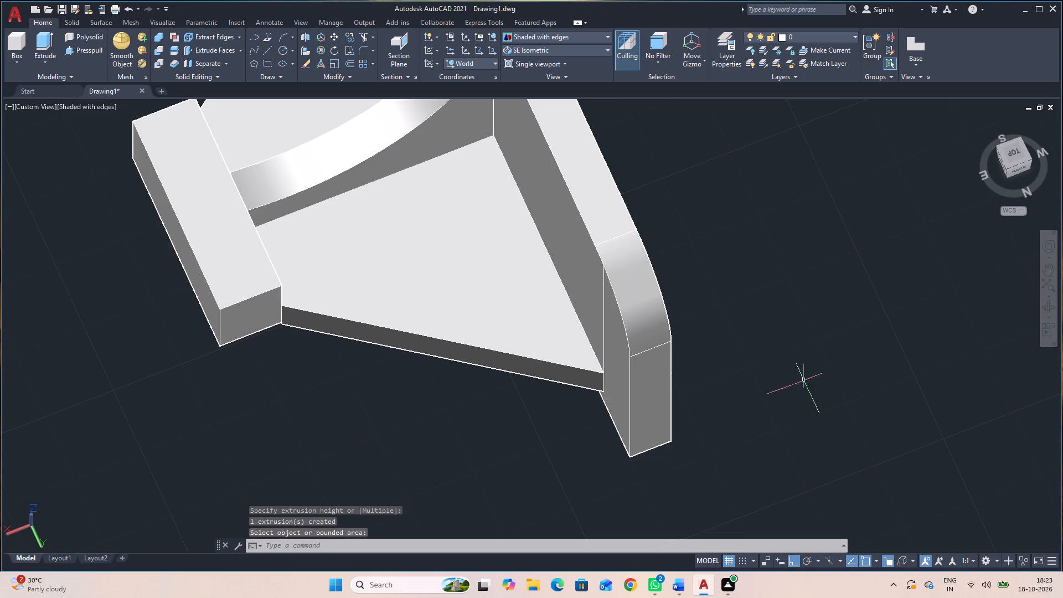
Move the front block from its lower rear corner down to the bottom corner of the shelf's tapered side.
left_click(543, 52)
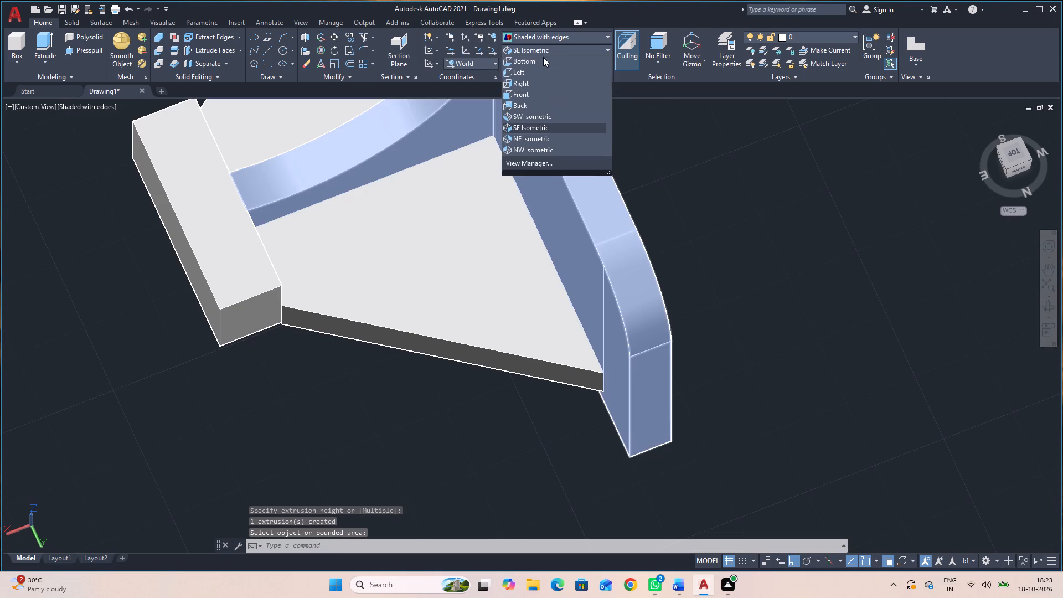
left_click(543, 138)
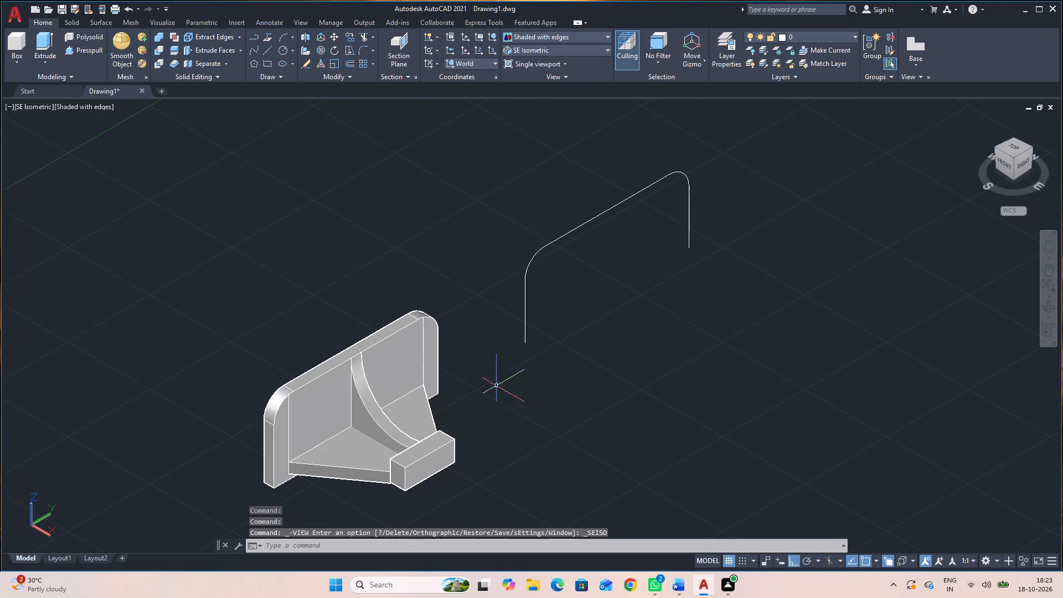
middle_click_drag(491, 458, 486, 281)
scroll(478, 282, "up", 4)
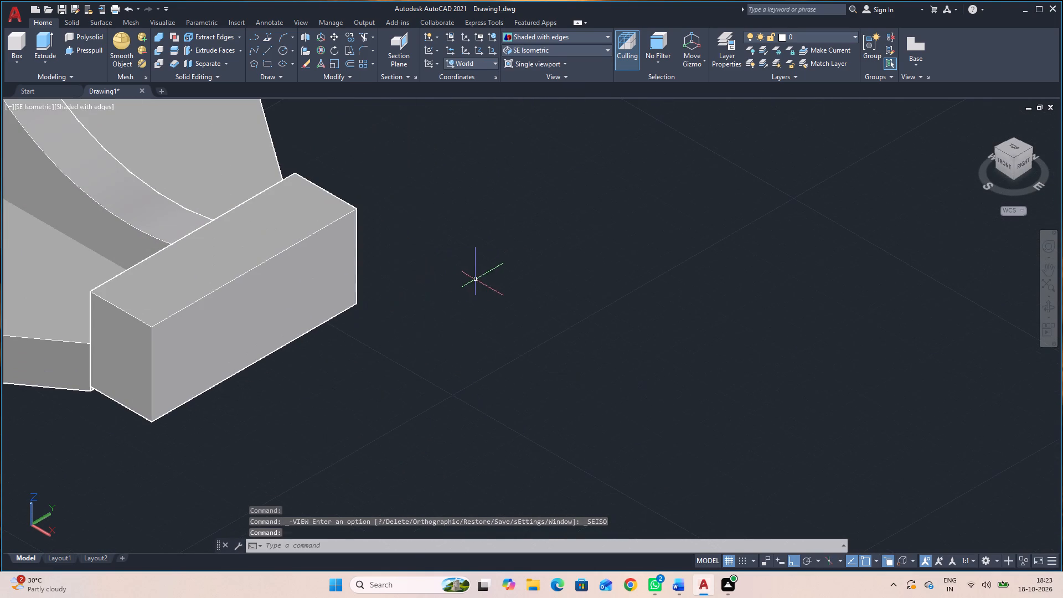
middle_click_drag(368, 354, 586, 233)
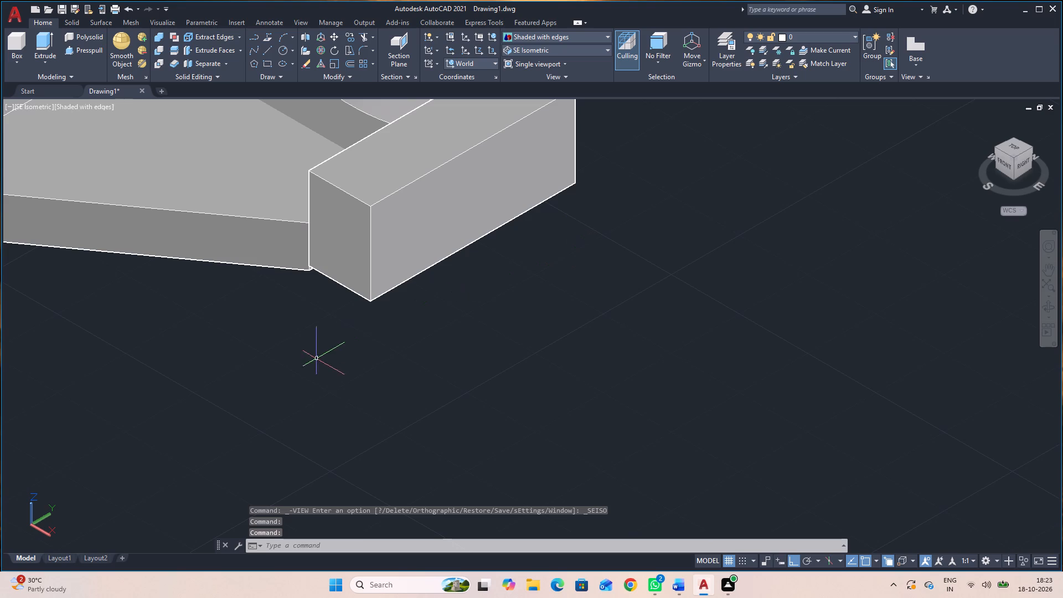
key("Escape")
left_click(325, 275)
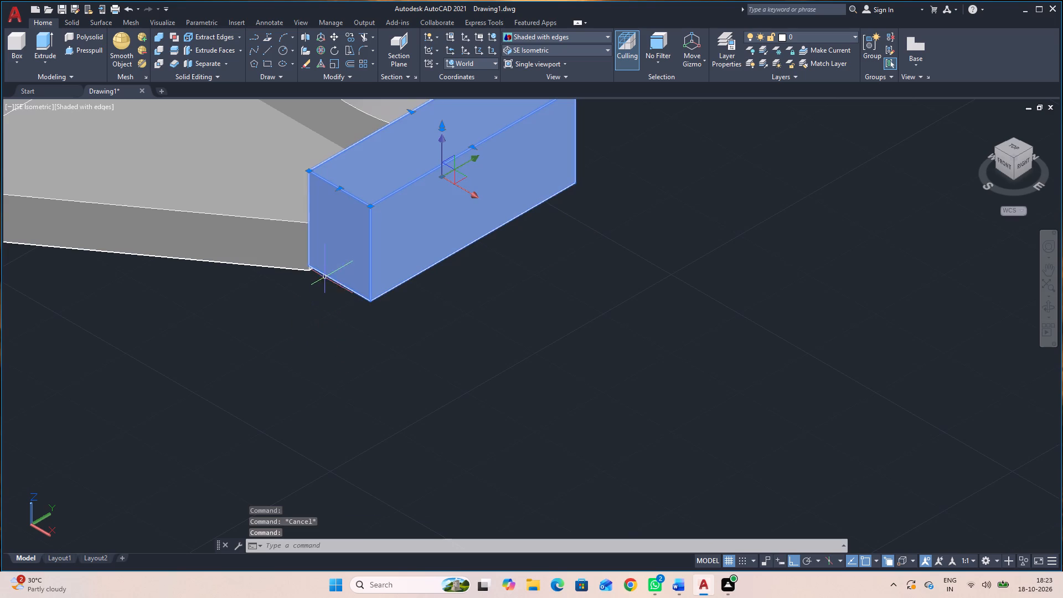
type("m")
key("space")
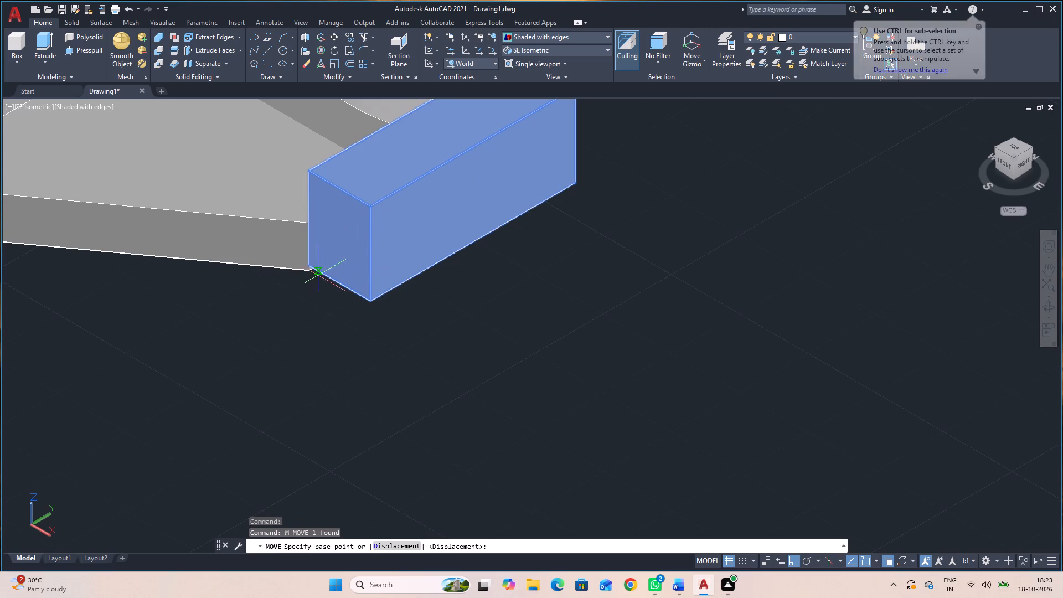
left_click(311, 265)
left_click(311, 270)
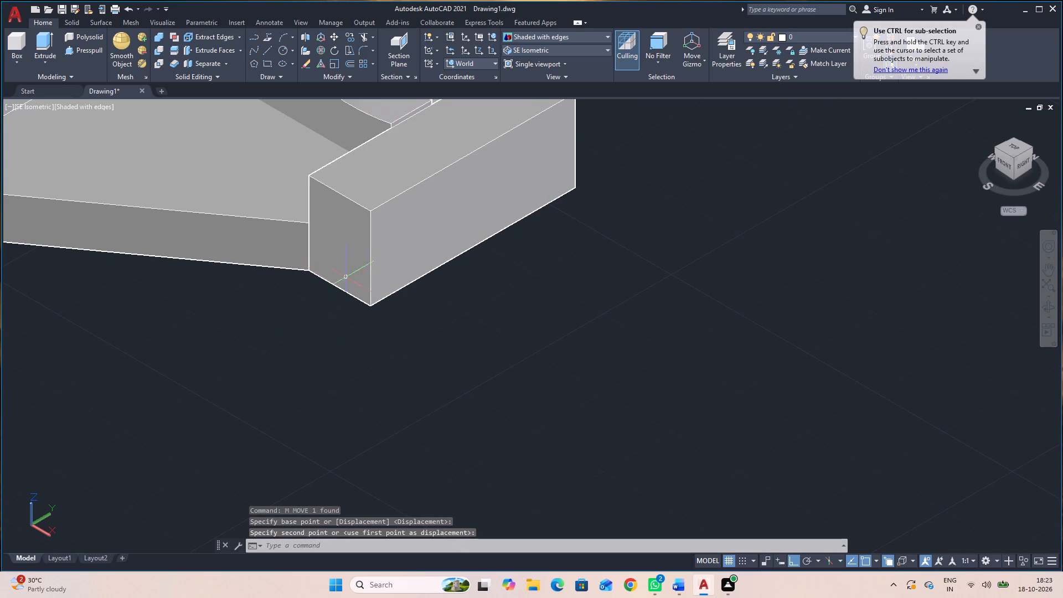
Examine from several sides, including underneath, how the front block lines up with the rib's end and the shelf.
middle_click_drag(507, 281, 607, 522)
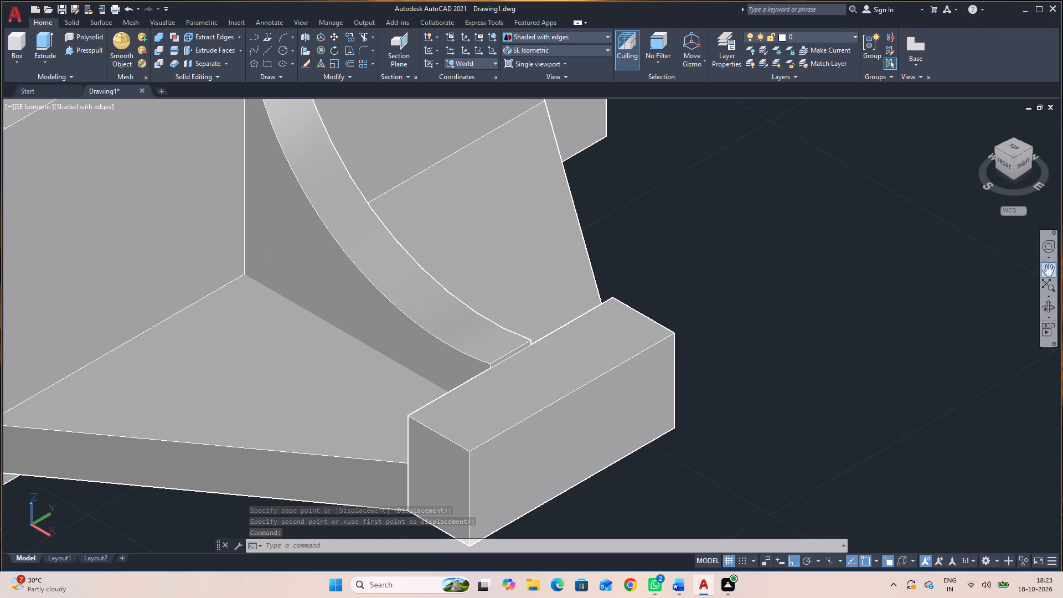
left_click(1052, 303)
left_click_drag(1013, 332, 834, 353)
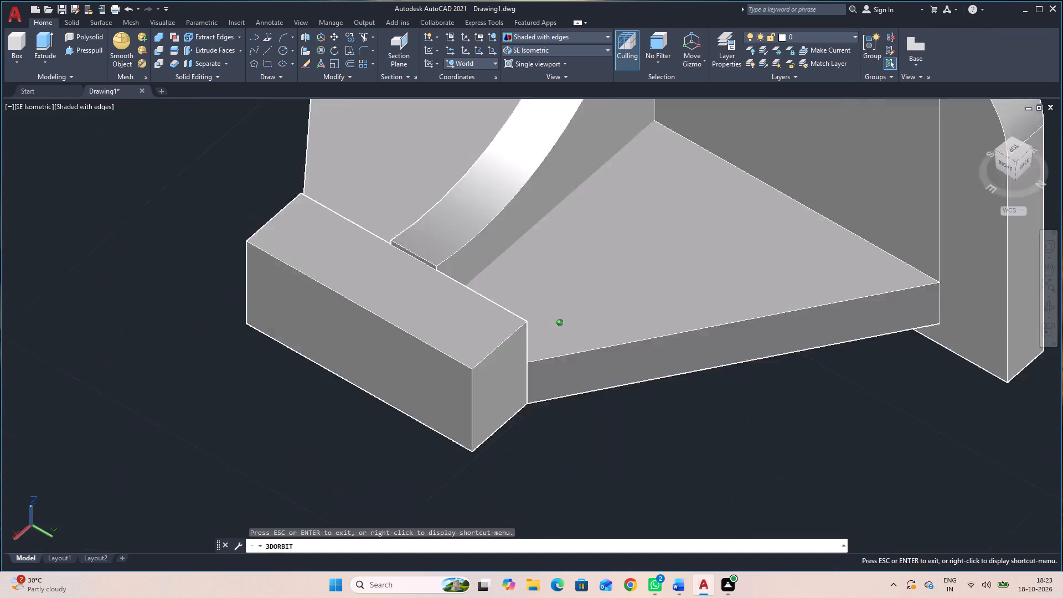
left_click_drag(834, 353, 776, 452)
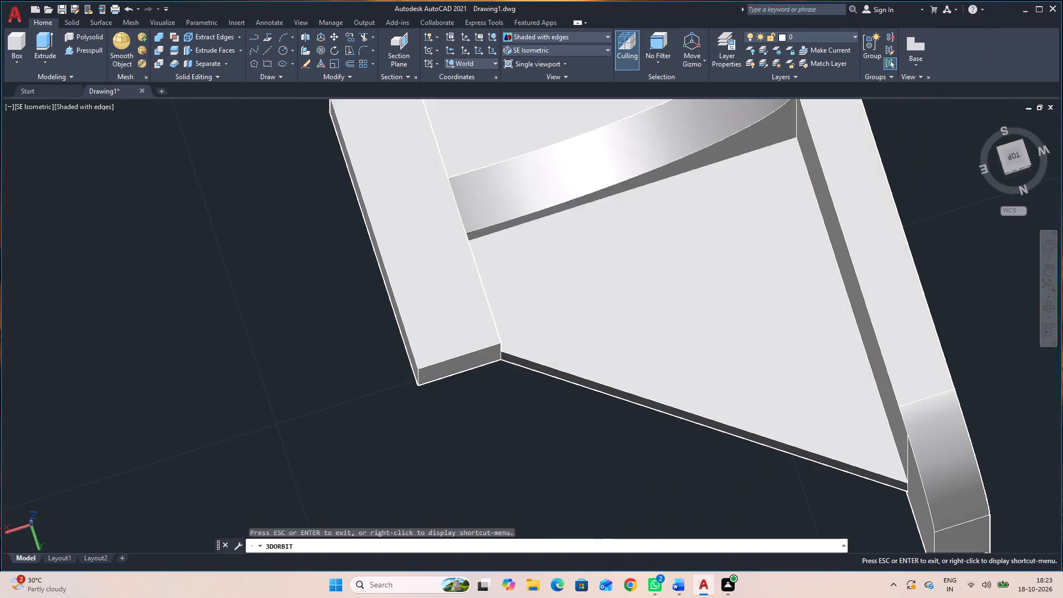
left_click_drag(704, 388, 1062, 366)
left_click_drag(976, 428, 976, 404)
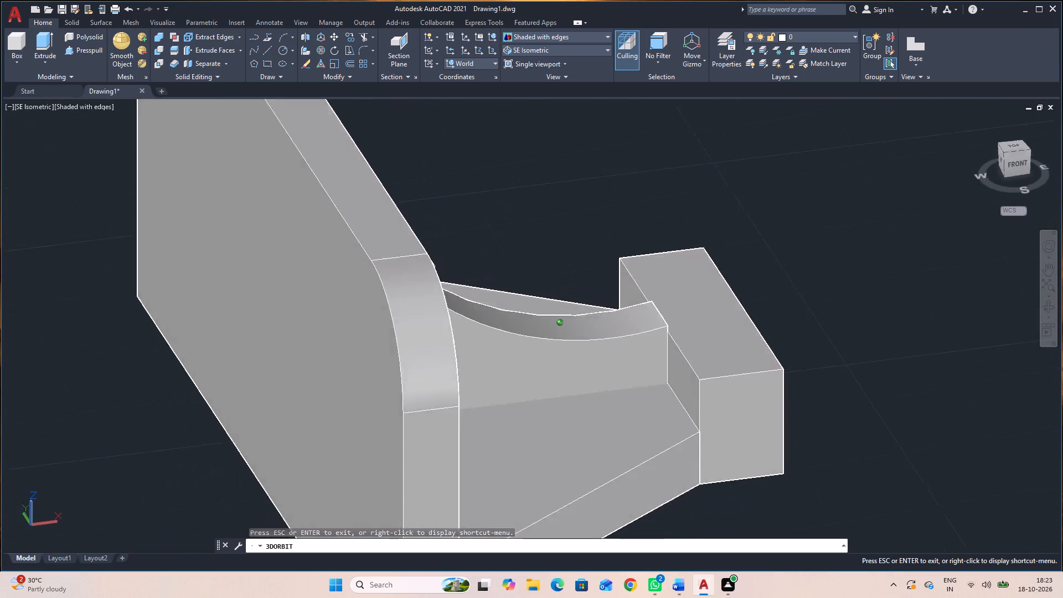
left_click_drag(976, 404, 839, 369)
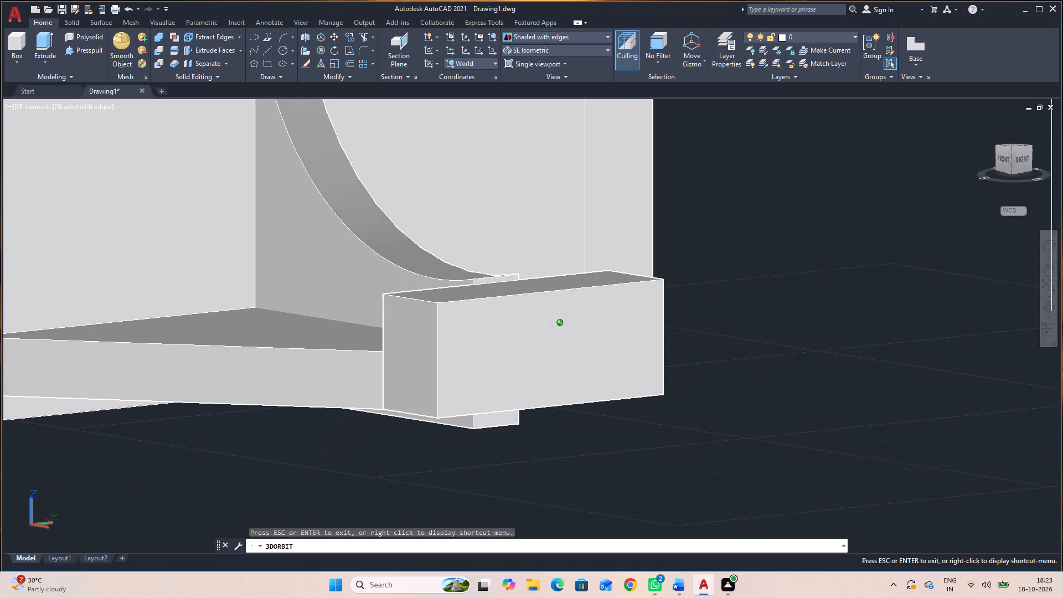
left_click_drag(839, 369, 826, 380)
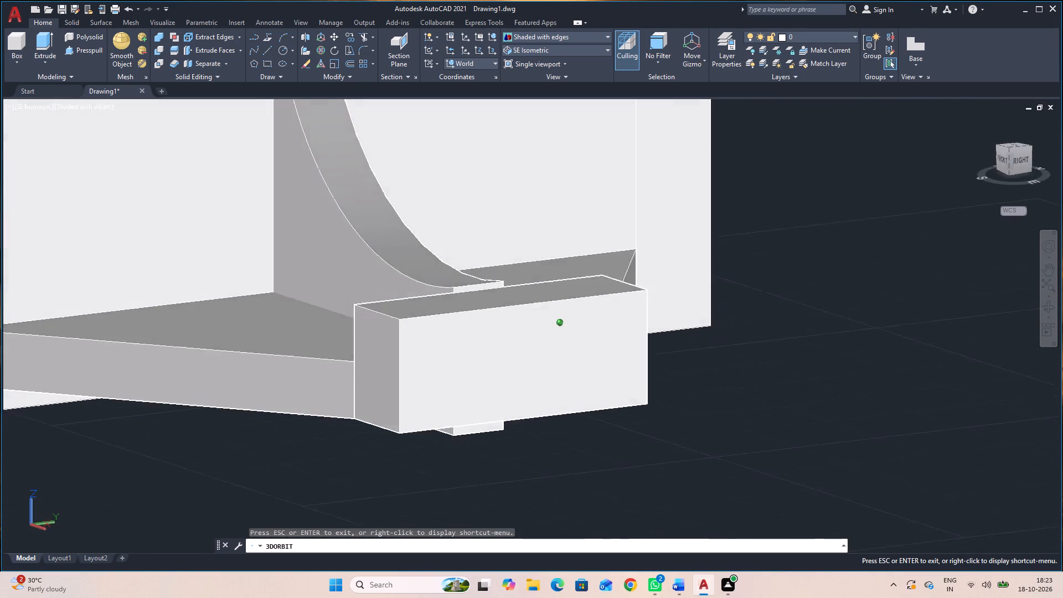
left_click_drag(826, 380, 896, 308)
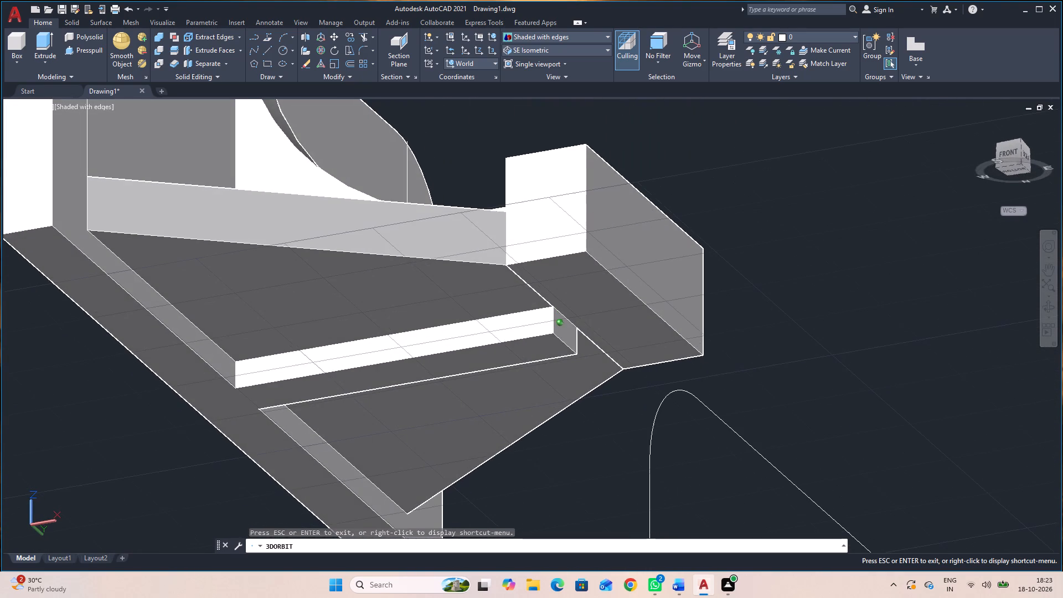
left_click_drag(896, 308, 920, 378)
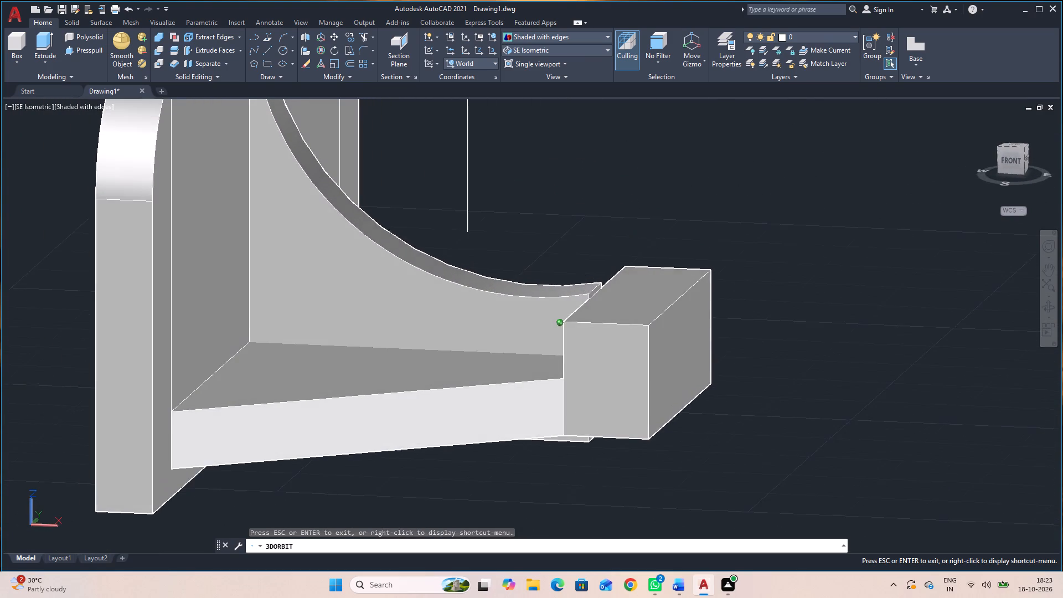
left_click_drag(920, 378, 1003, 374)
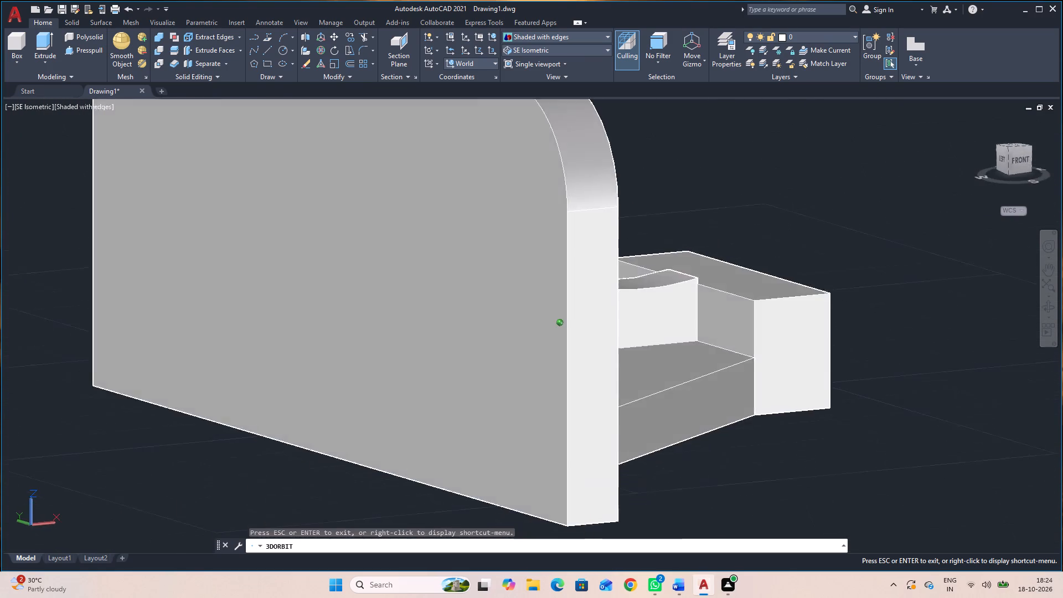
left_click_drag(1003, 374, 946, 373)
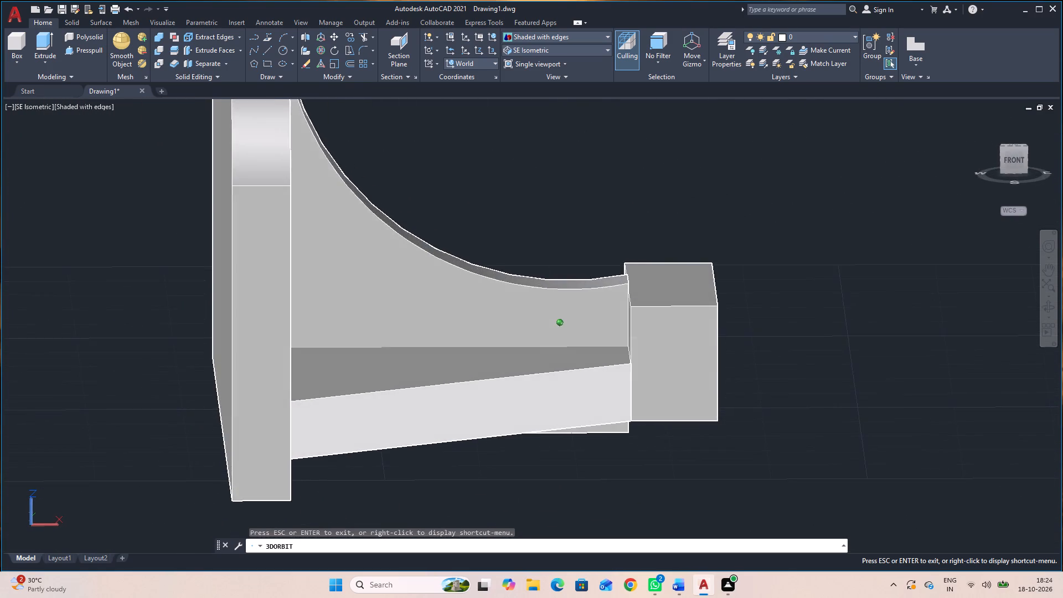
left_click_drag(946, 373, 817, 394)
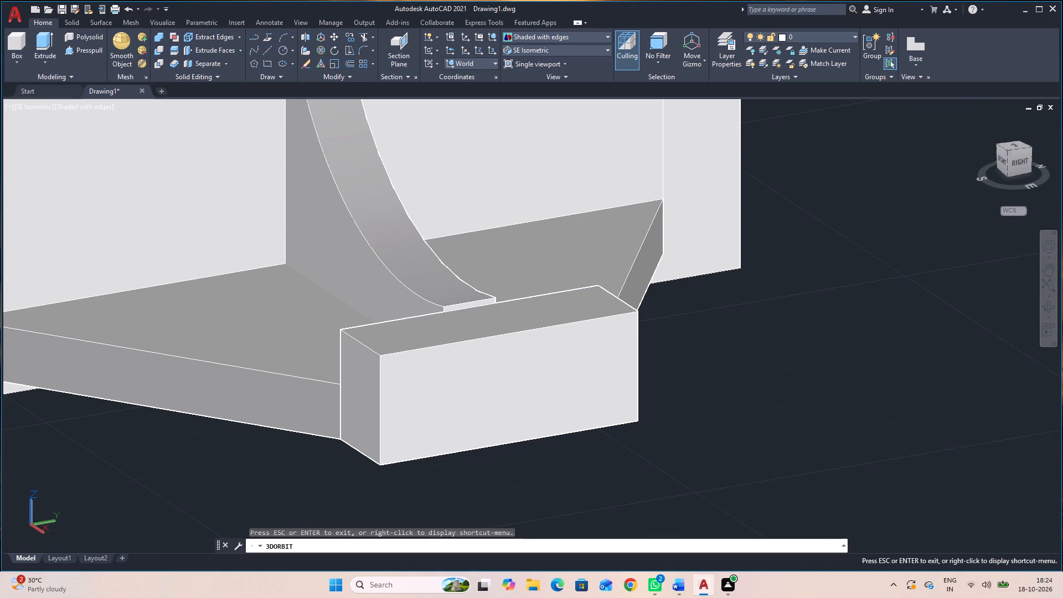
key("space")
Move the front block from the midpoint of its rear top edge to the midpoint of the rib's front top edge.
left_click(534, 389)
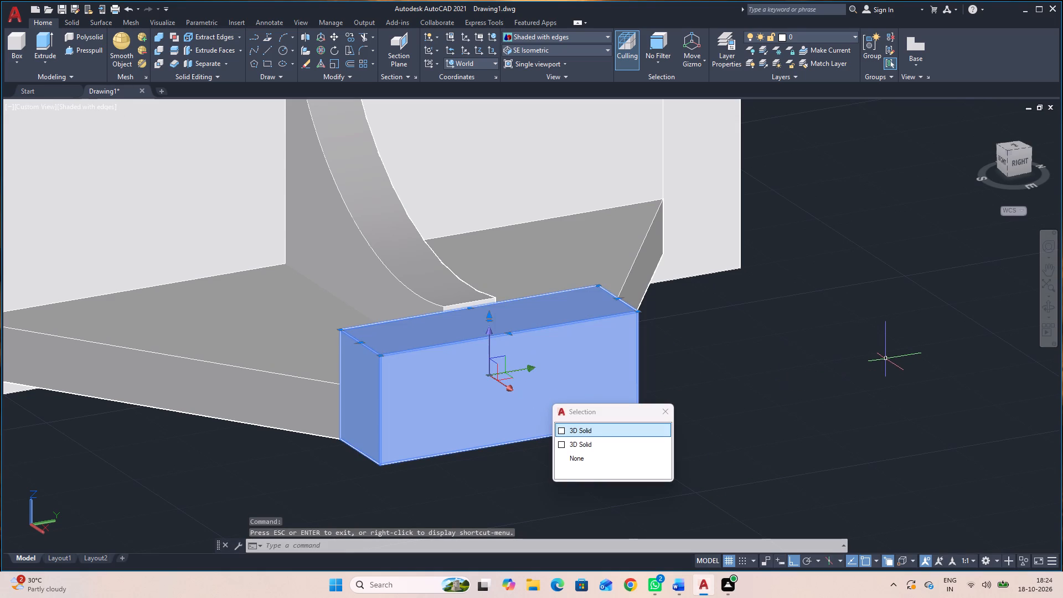
type("m")
key("space")
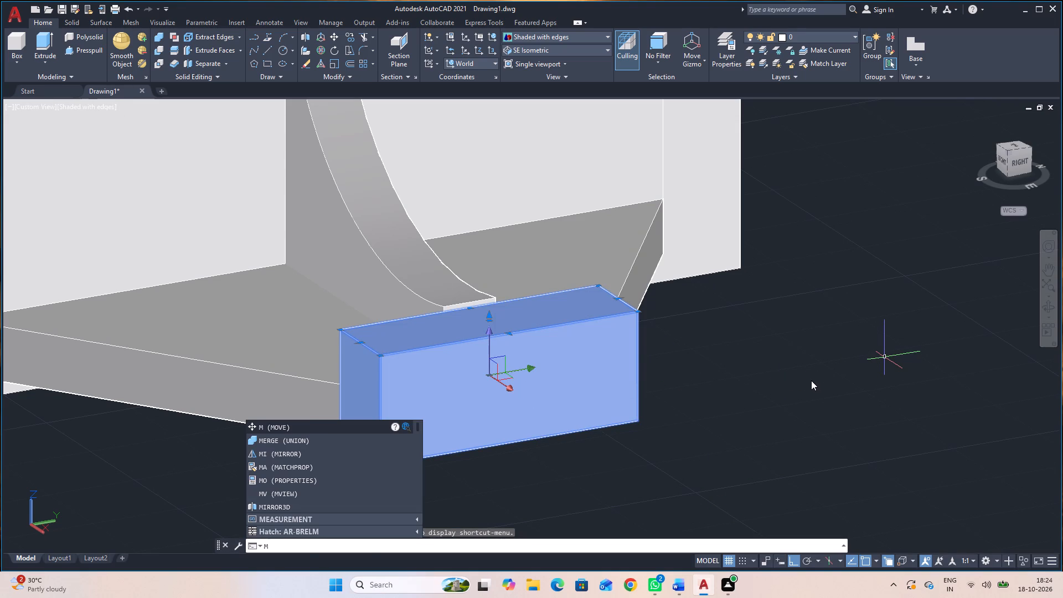
key("space")
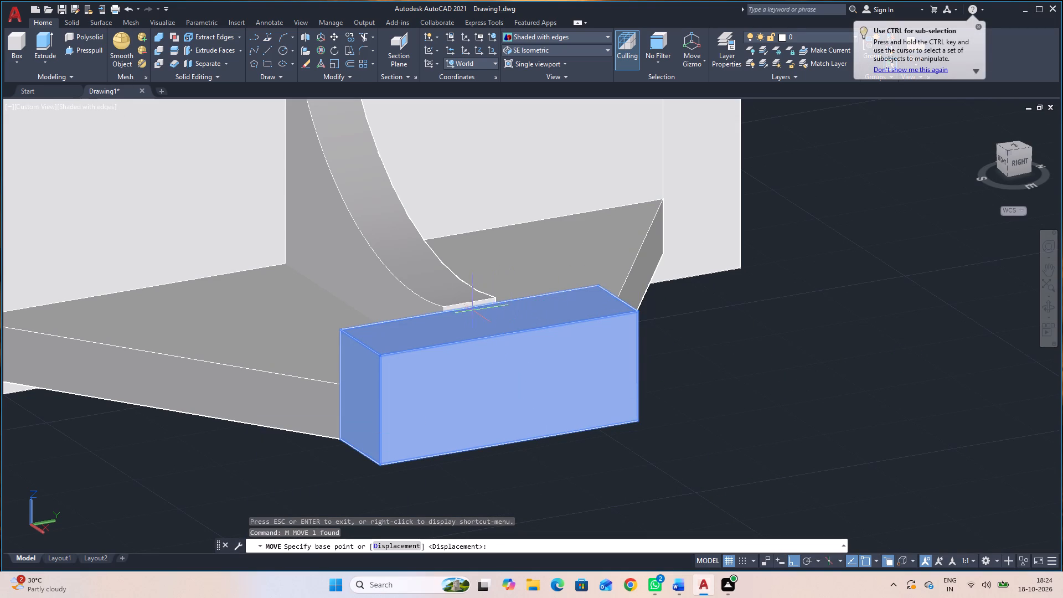
left_click(471, 309)
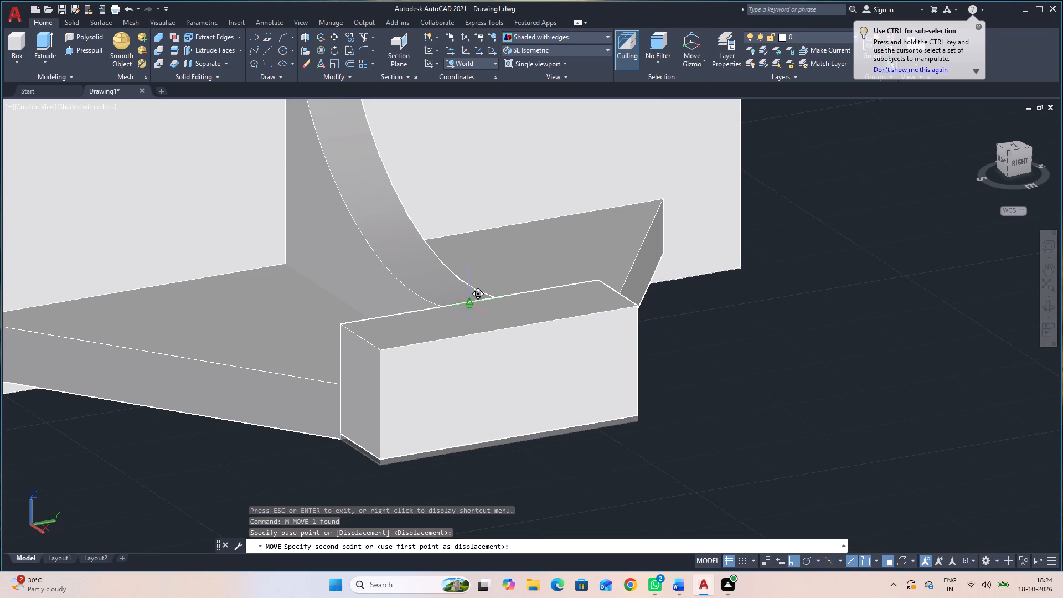
left_click(467, 306)
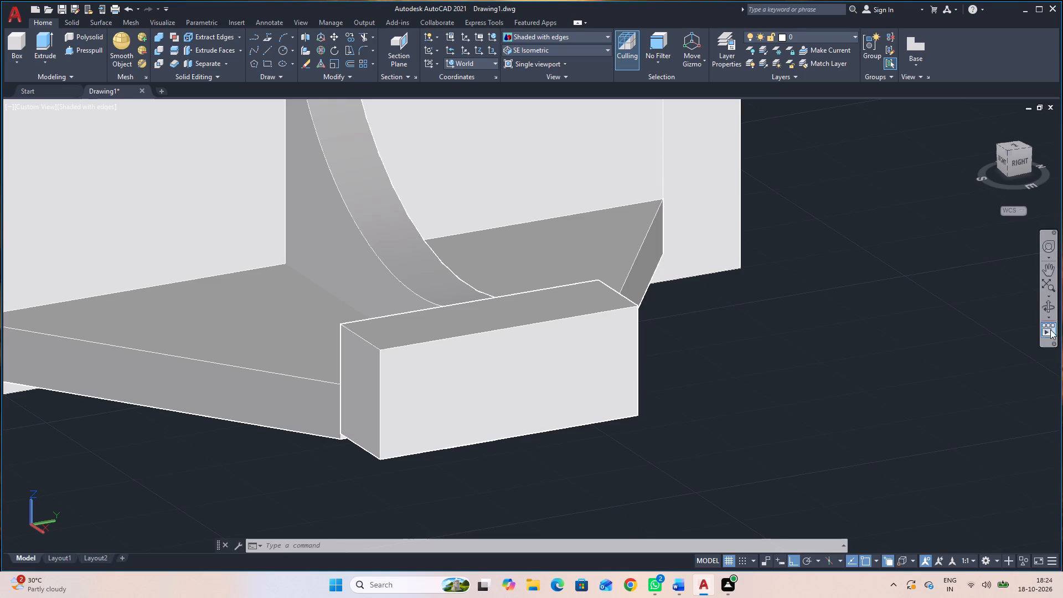
Presspull the rib's end face below the shelf, including the narrow strip above it, forward to the front block's lower front edge.
left_click(1041, 312)
left_click_drag(915, 417, 891, 259)
left_click_drag(853, 299, 843, 394)
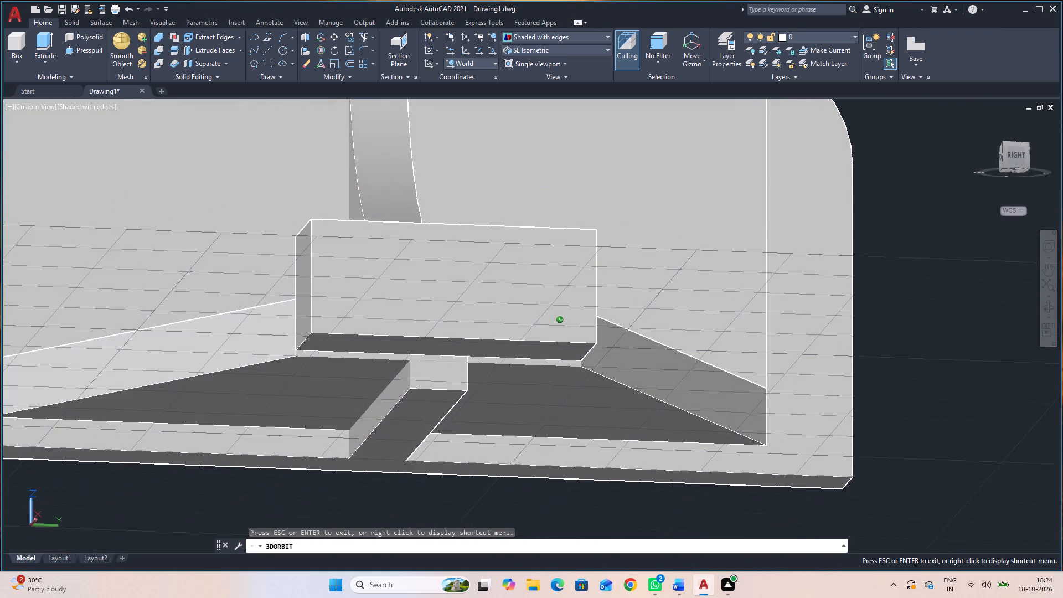
left_click_drag(843, 394, 838, 404)
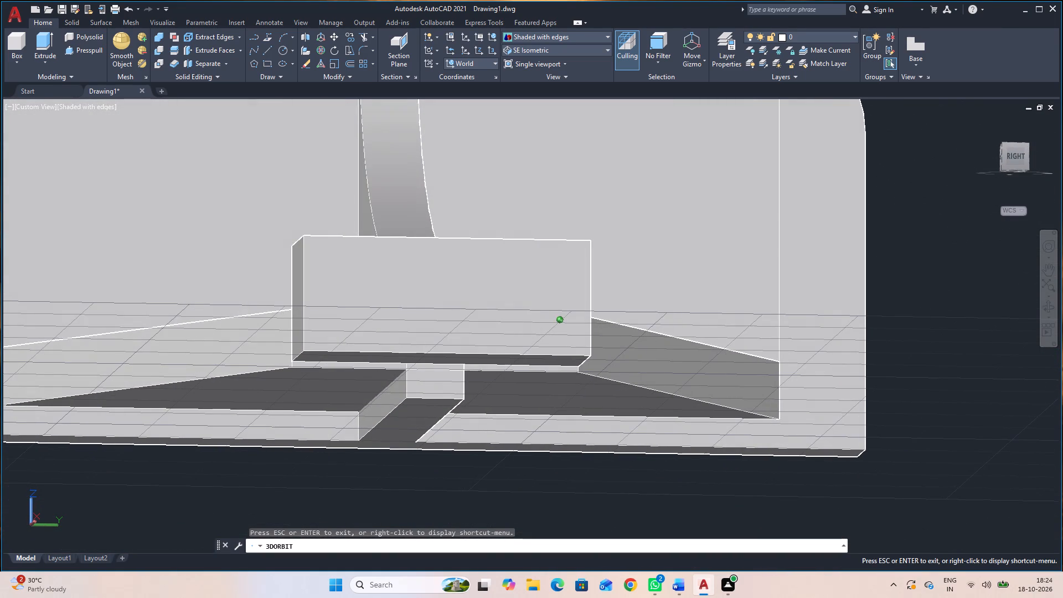
left_click_drag(838, 404, 837, 377)
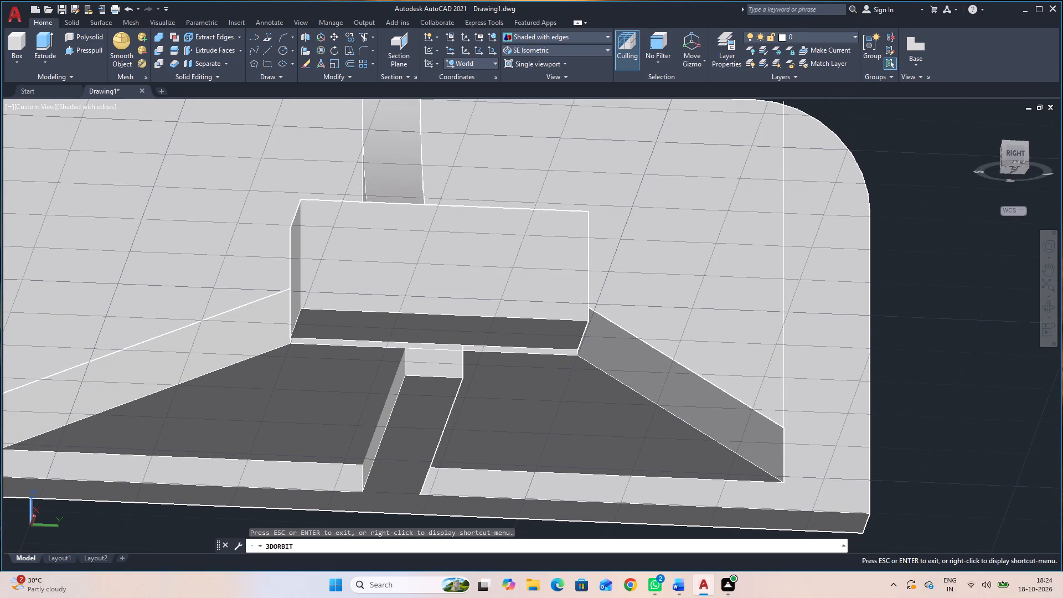
left_click_drag(920, 350, 903, 365)
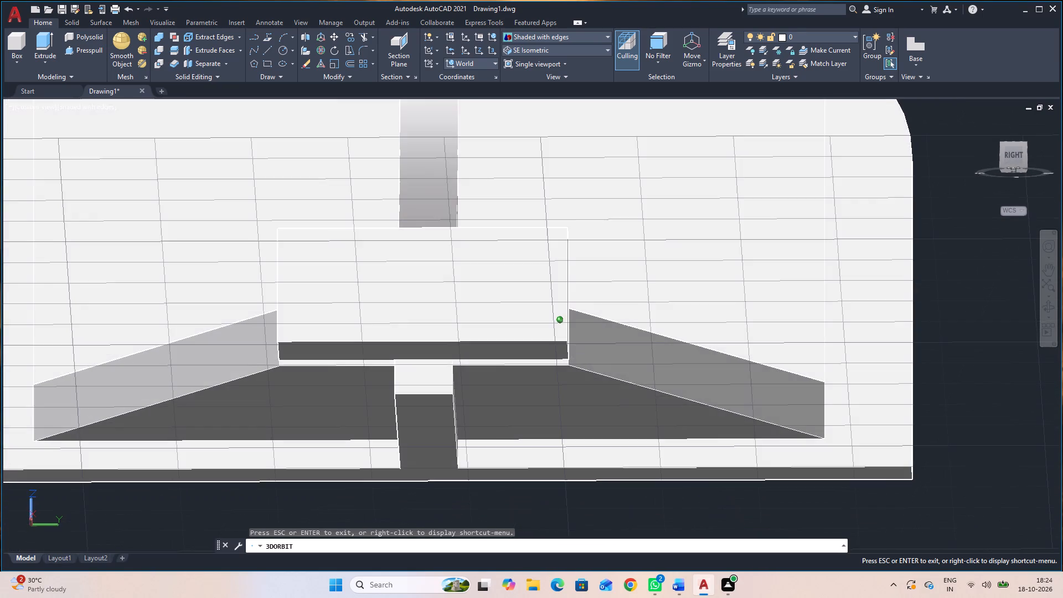
left_click_drag(903, 365, 901, 312)
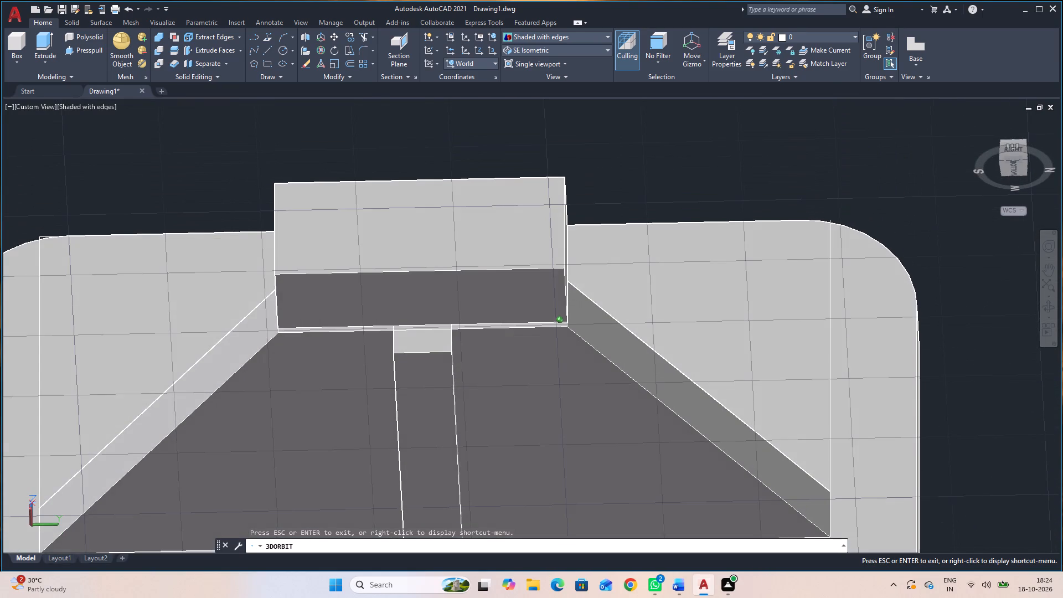
left_click_drag(901, 312, 919, 393)
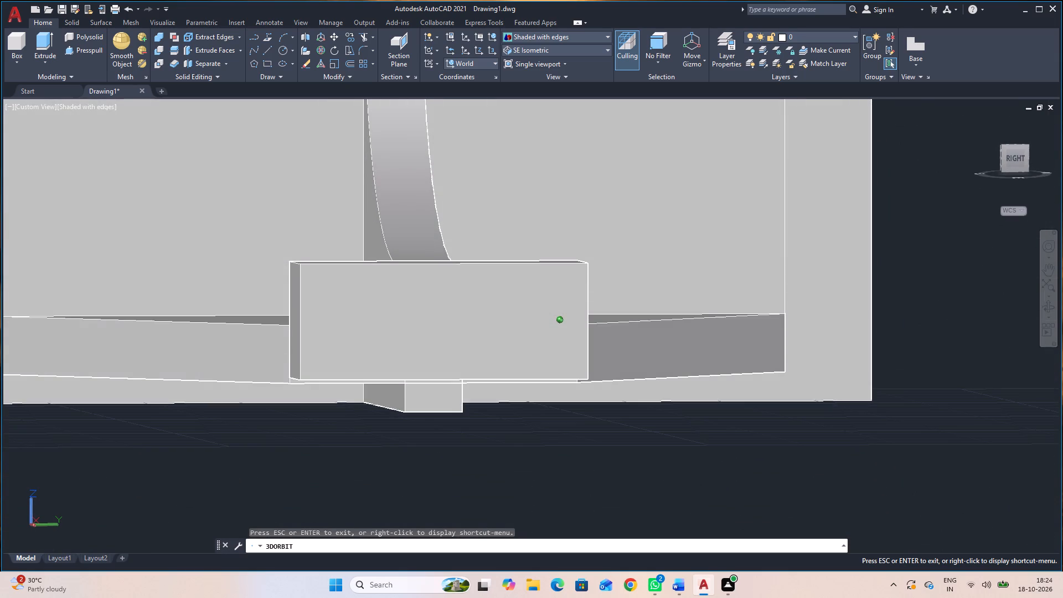
left_click_drag(919, 393, 918, 372)
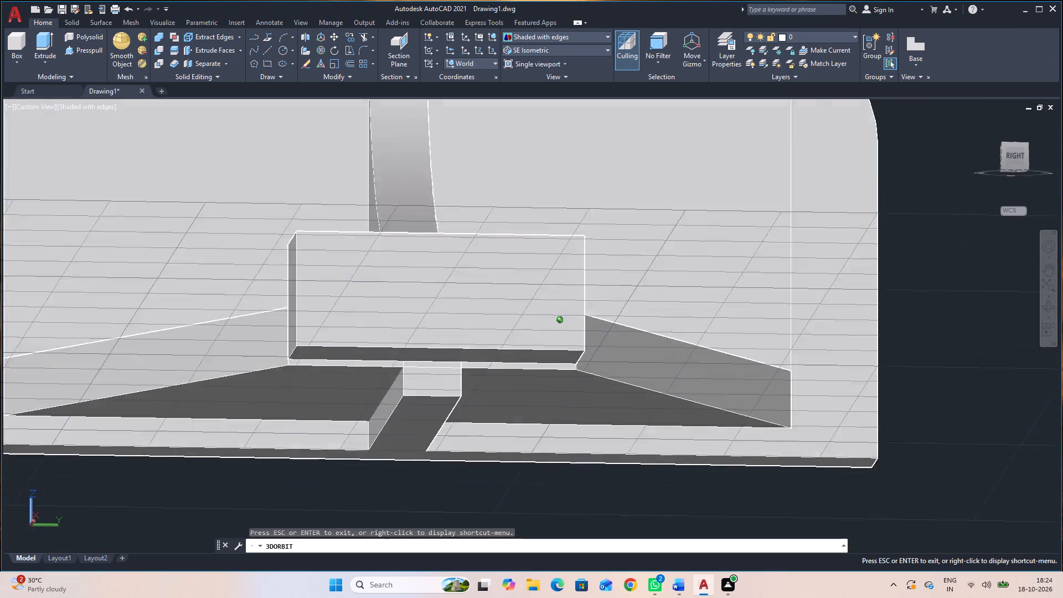
left_click_drag(918, 372, 923, 325)
key("Escape")
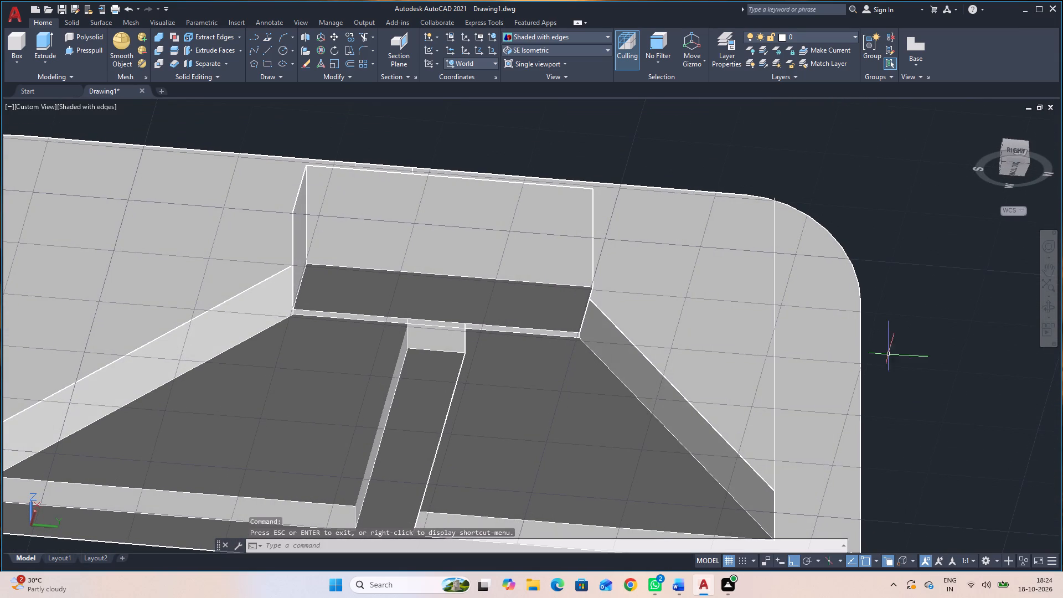
left_click(84, 49)
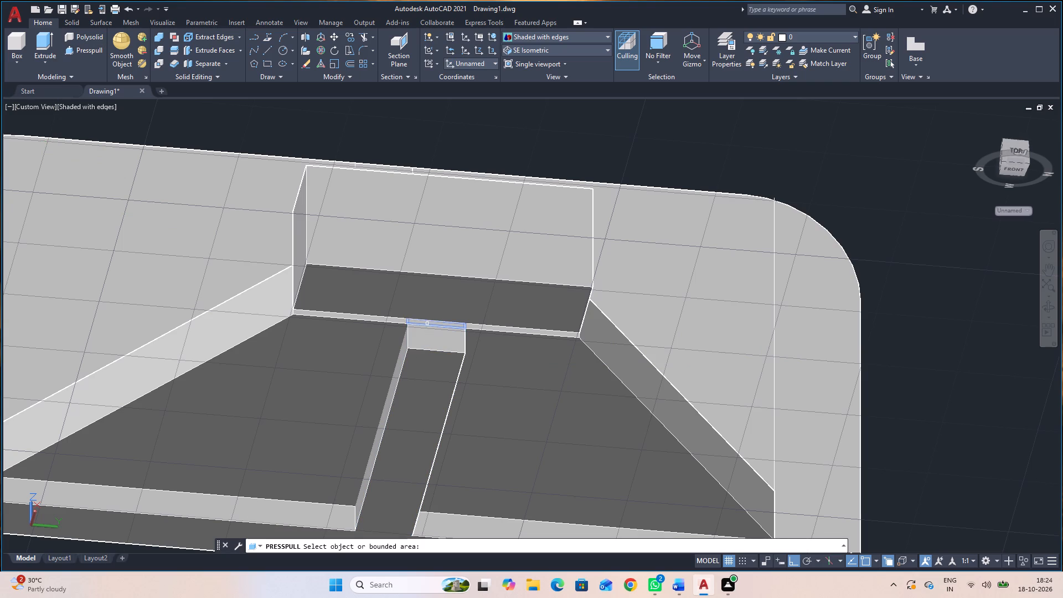
left_click(429, 341)
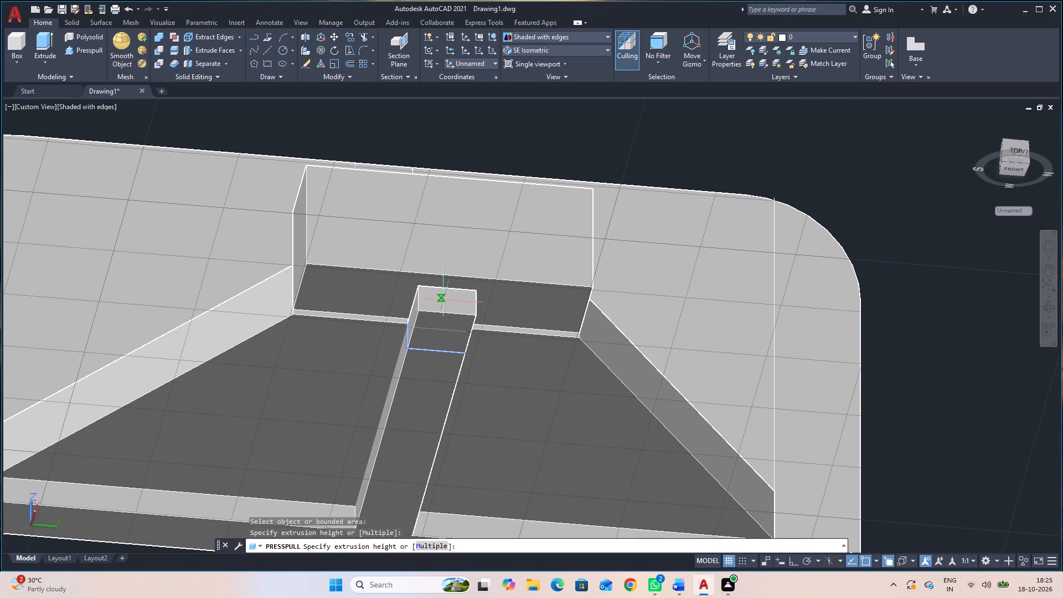
key("Escape")
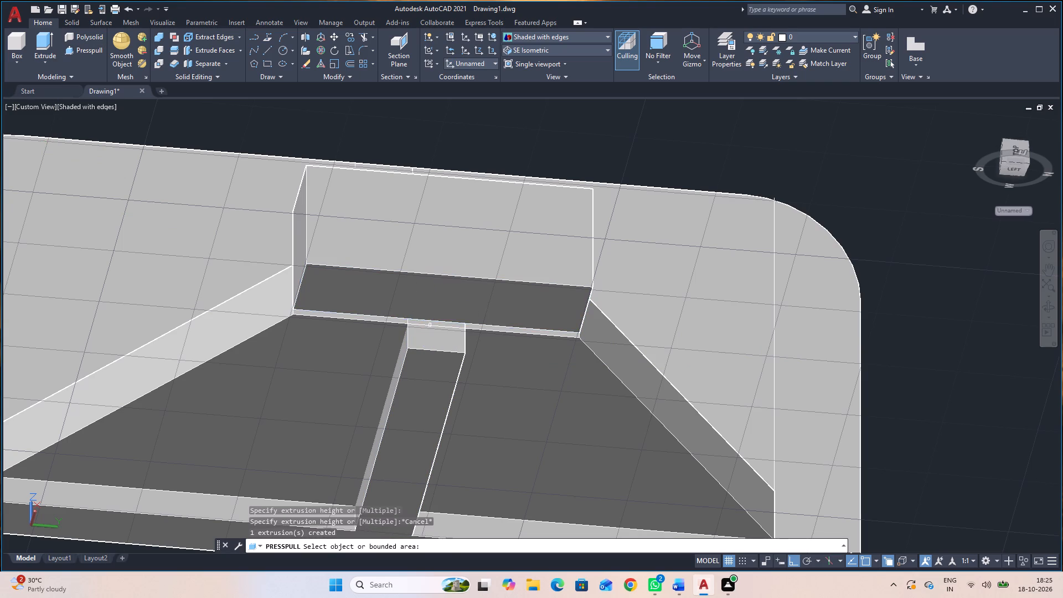
left_click(431, 326)
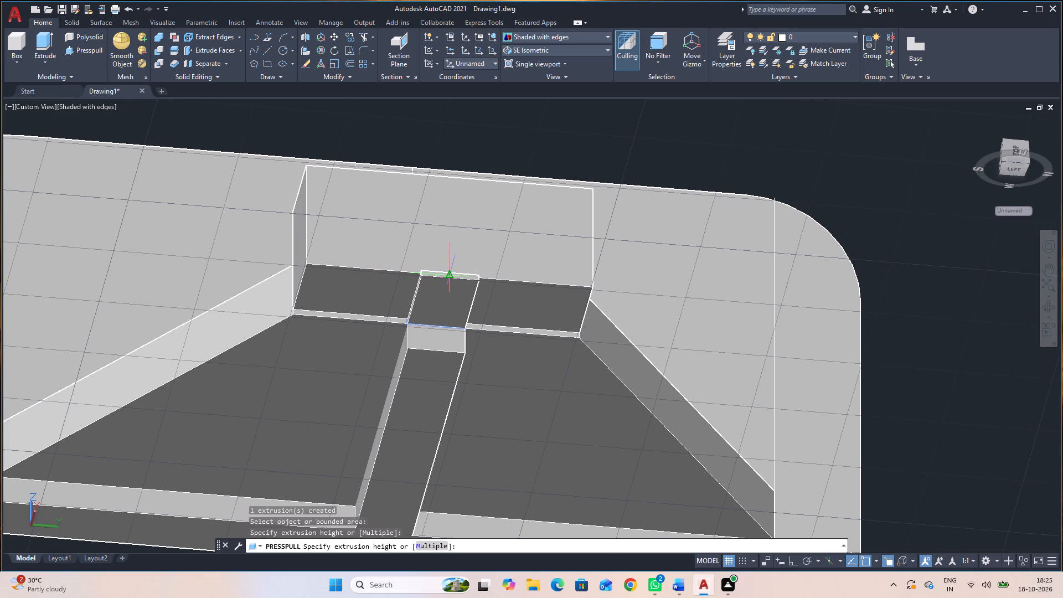
left_click(448, 274)
left_click(441, 341)
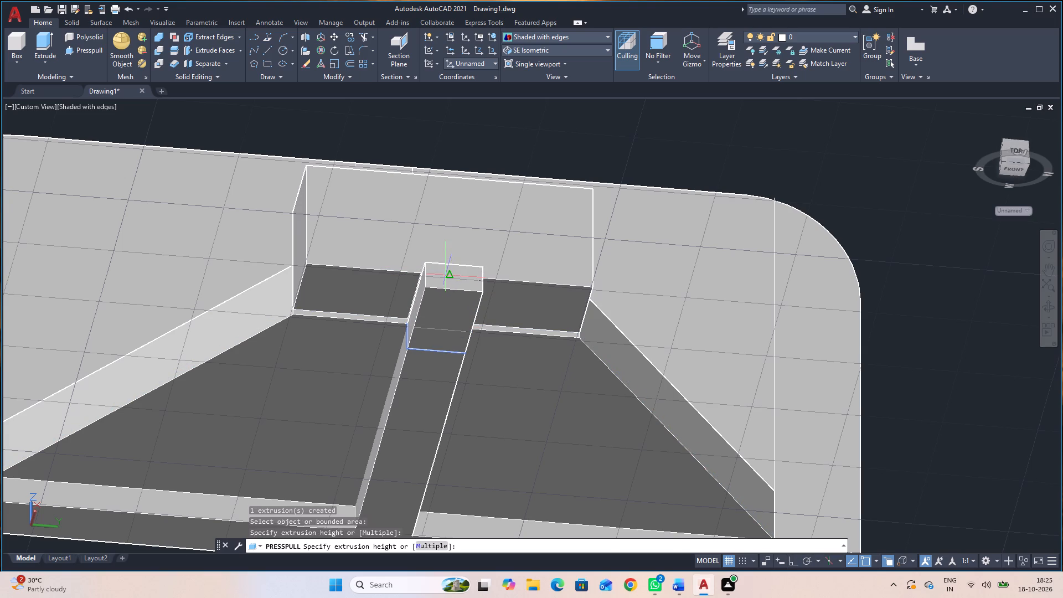
left_click(447, 280)
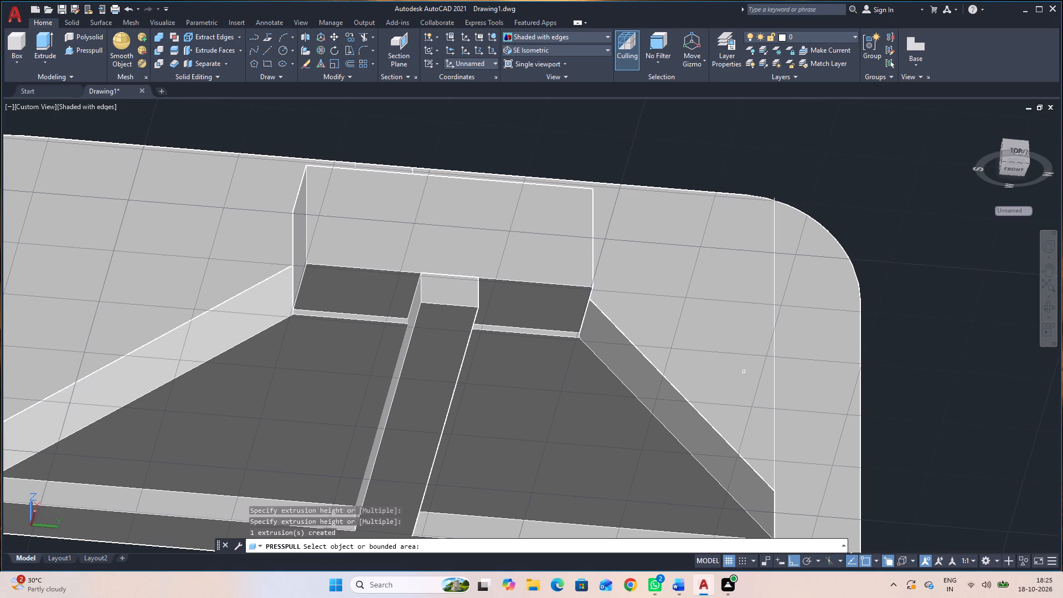
Presspull the rib's bottom face beneath the shelf downward by 12.
left_click(413, 395)
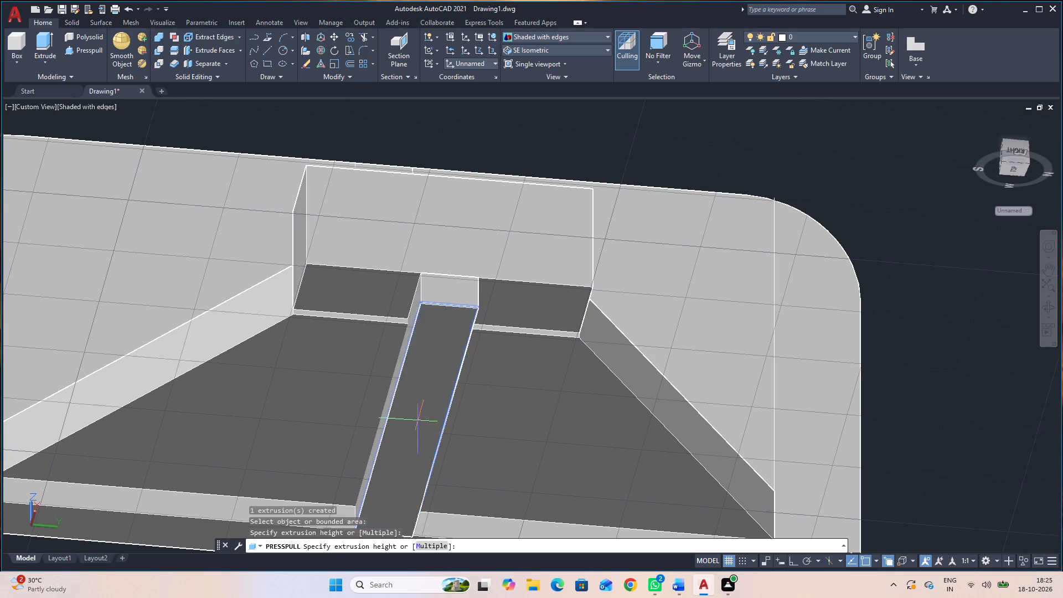
scroll(419, 436, "down", 1)
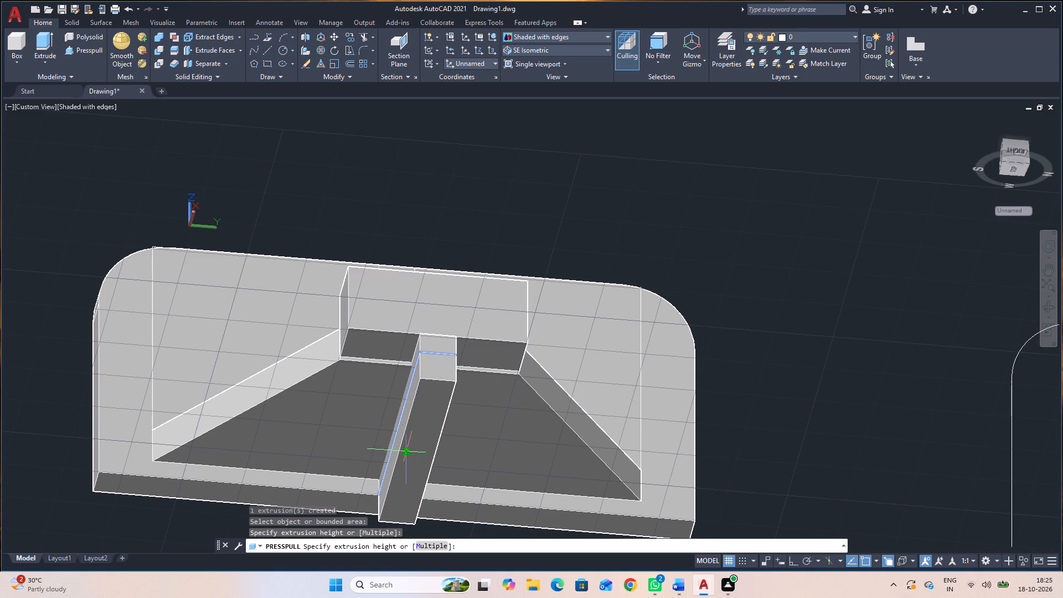
type("12")
key("Return")
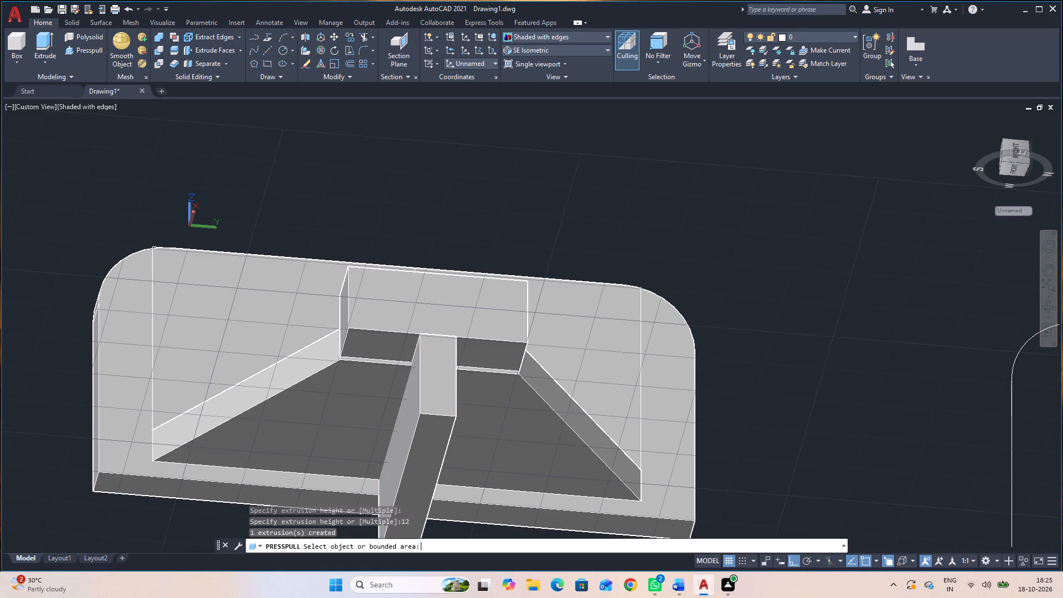
Return to the SE Isometric view and examine the bracket with its deepened lower rib.
scroll(664, 321, "down", 2)
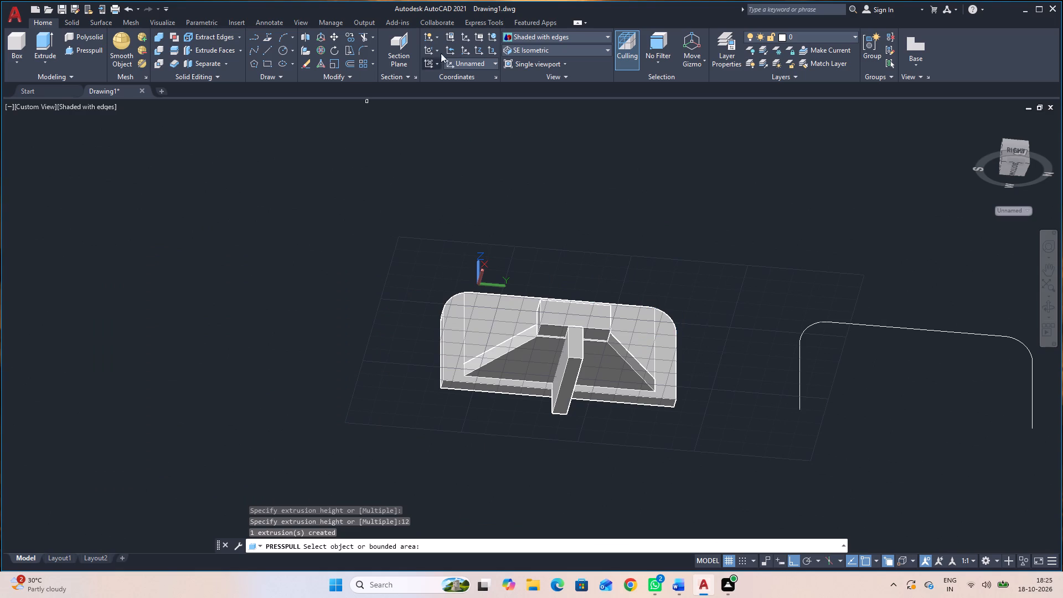
left_click(563, 48)
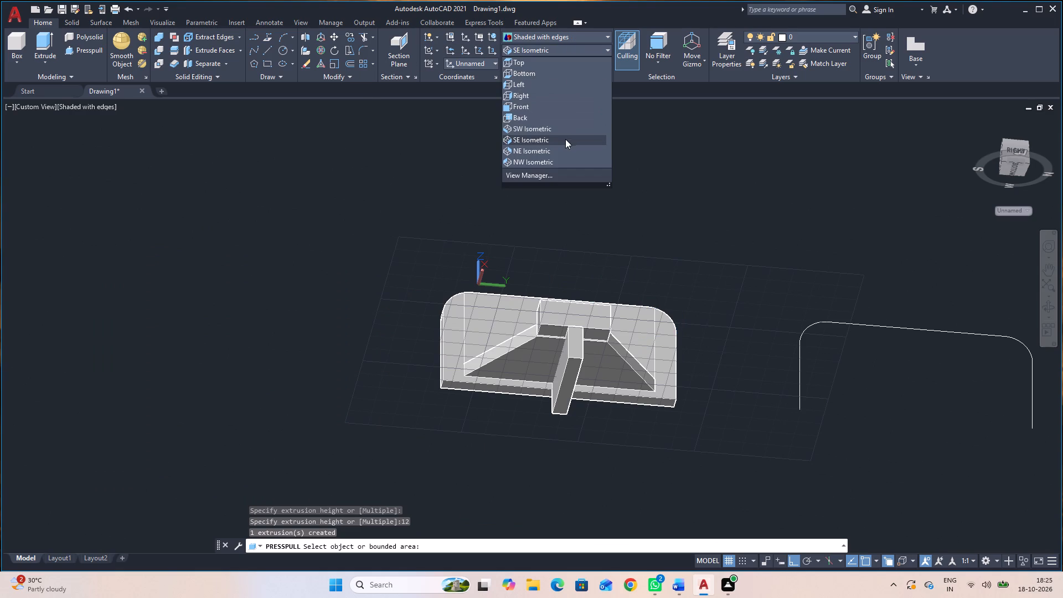
left_click(565, 141)
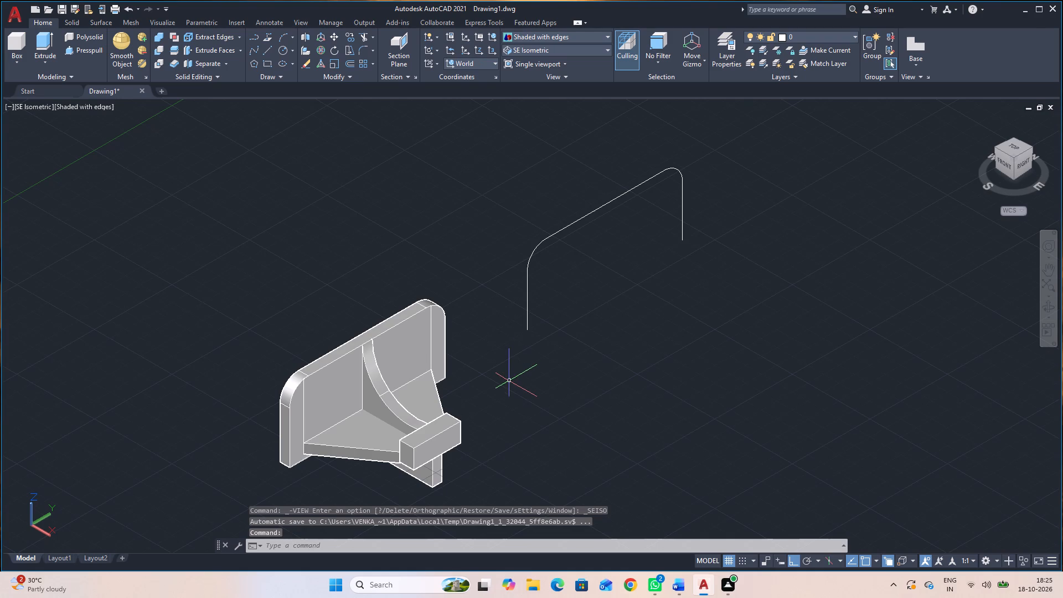
middle_click_drag(508, 419, 526, 358)
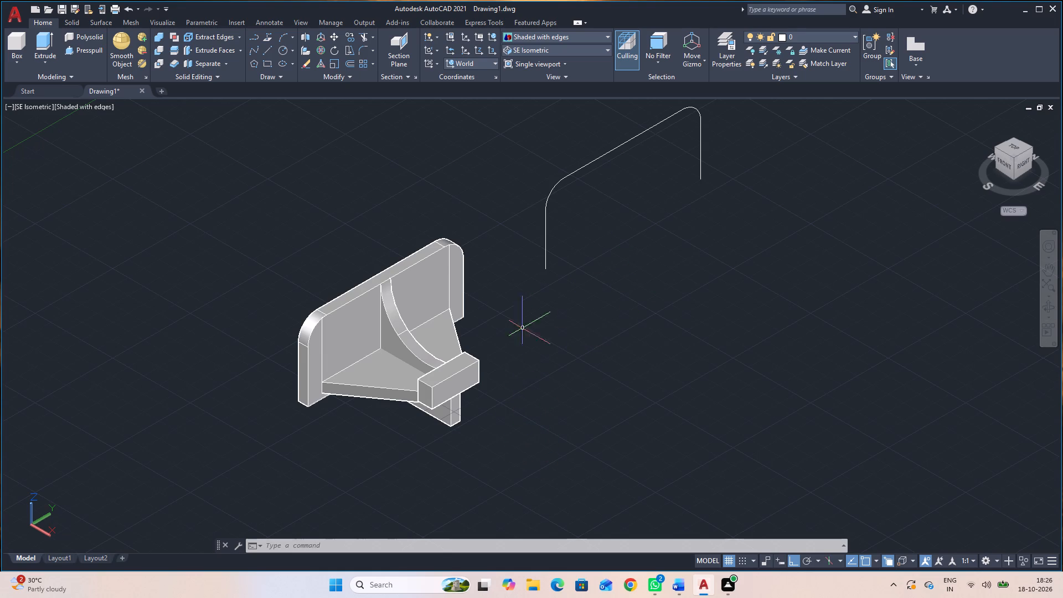
scroll(270, 259, "up", 3)
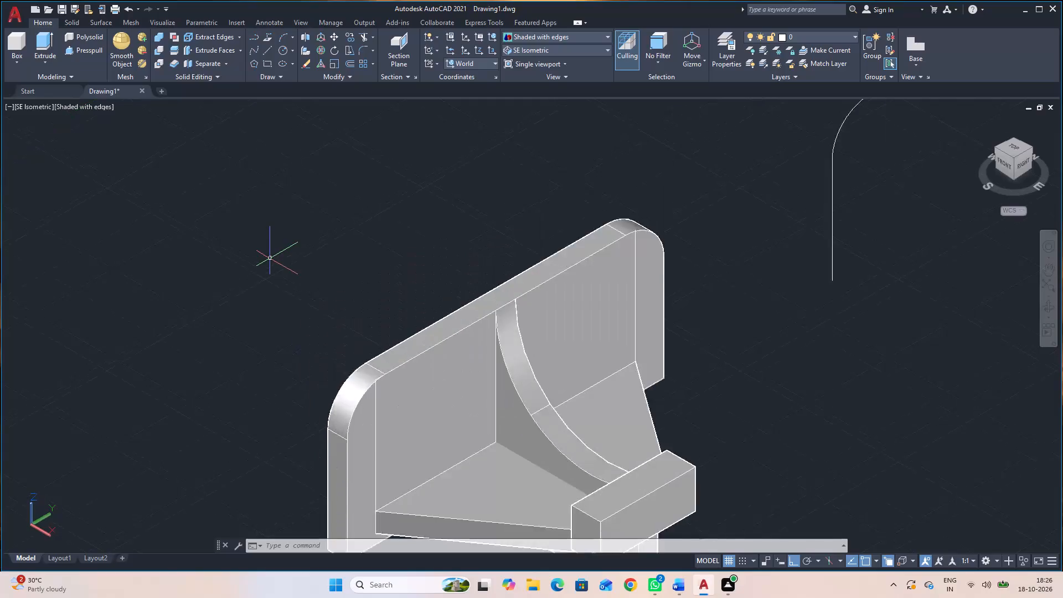
middle_click_drag(287, 260, 283, 170)
middle_click_drag(312, 189, 292, 156)
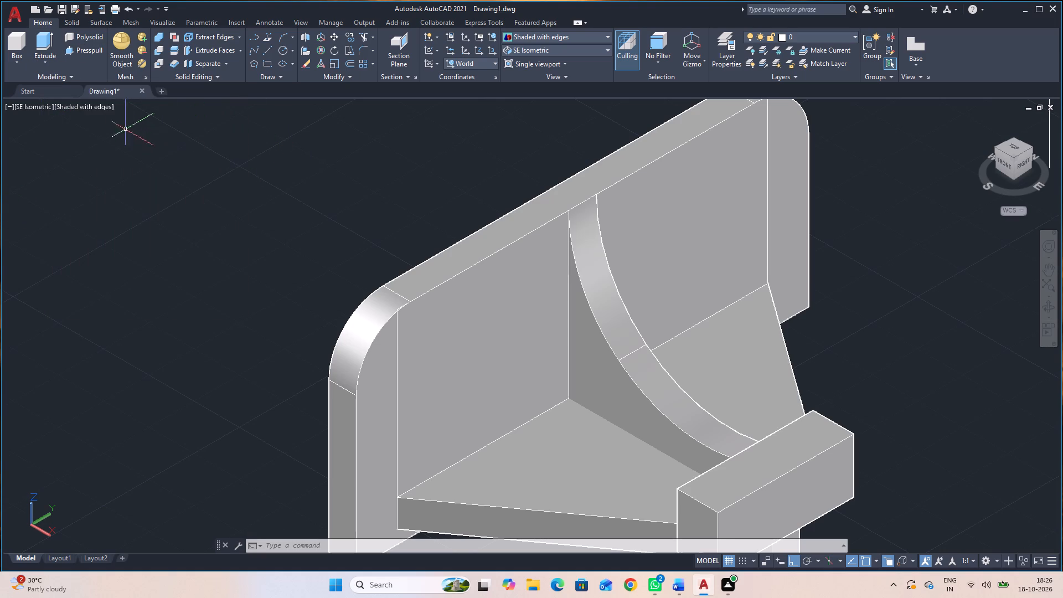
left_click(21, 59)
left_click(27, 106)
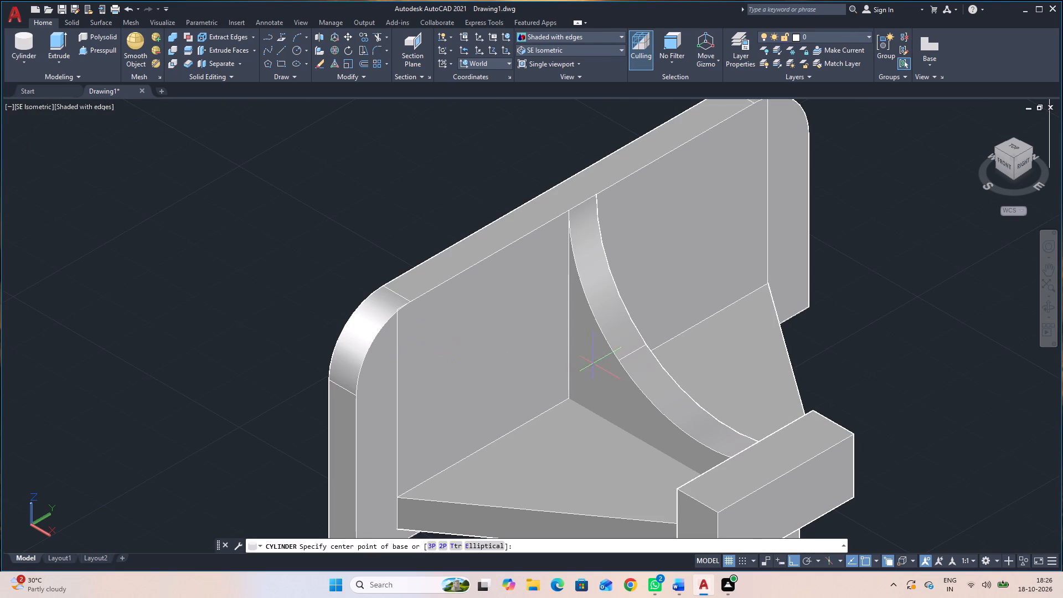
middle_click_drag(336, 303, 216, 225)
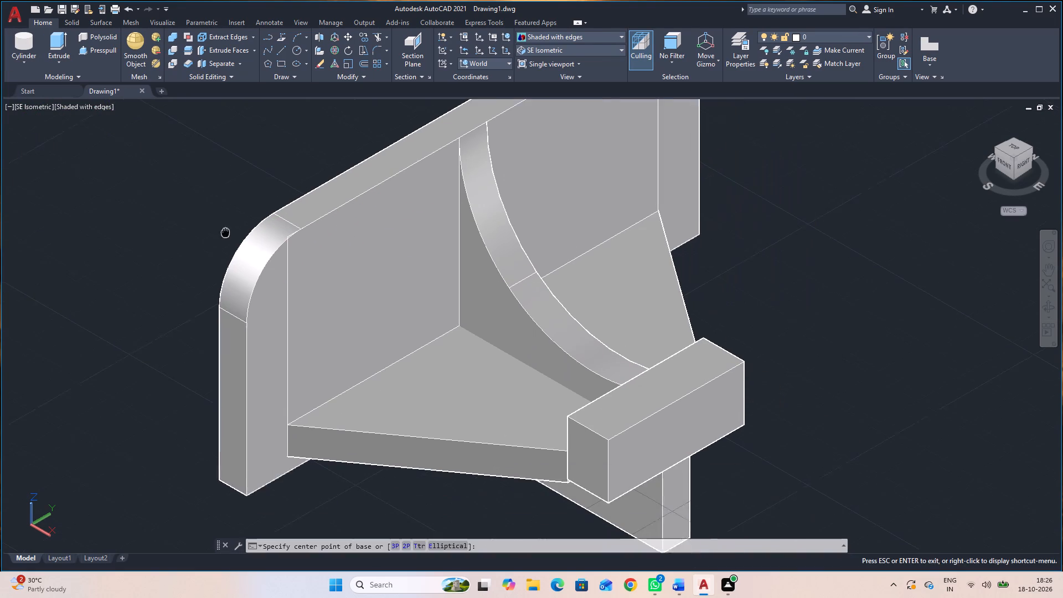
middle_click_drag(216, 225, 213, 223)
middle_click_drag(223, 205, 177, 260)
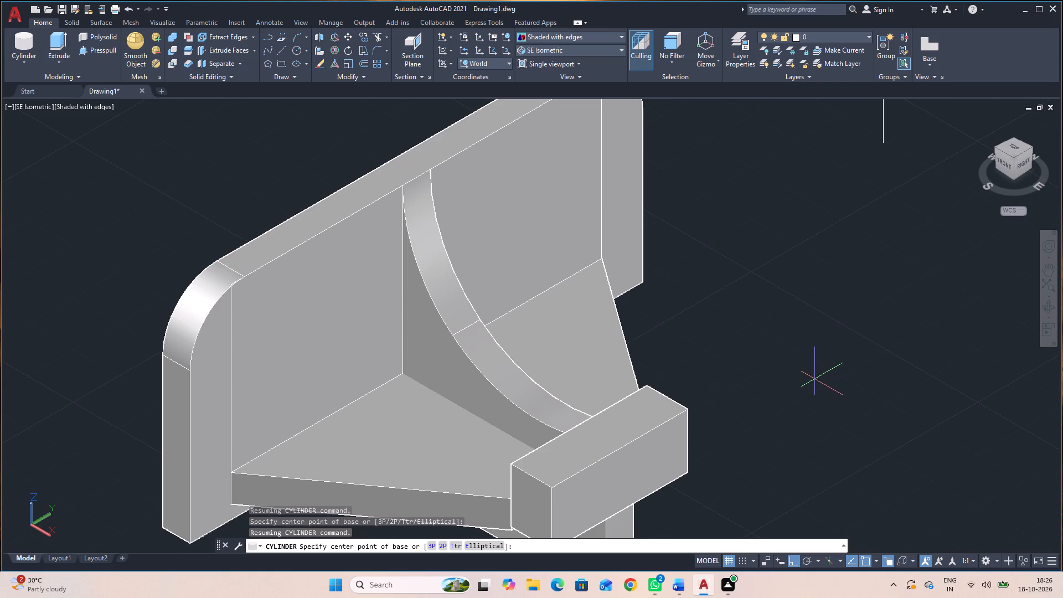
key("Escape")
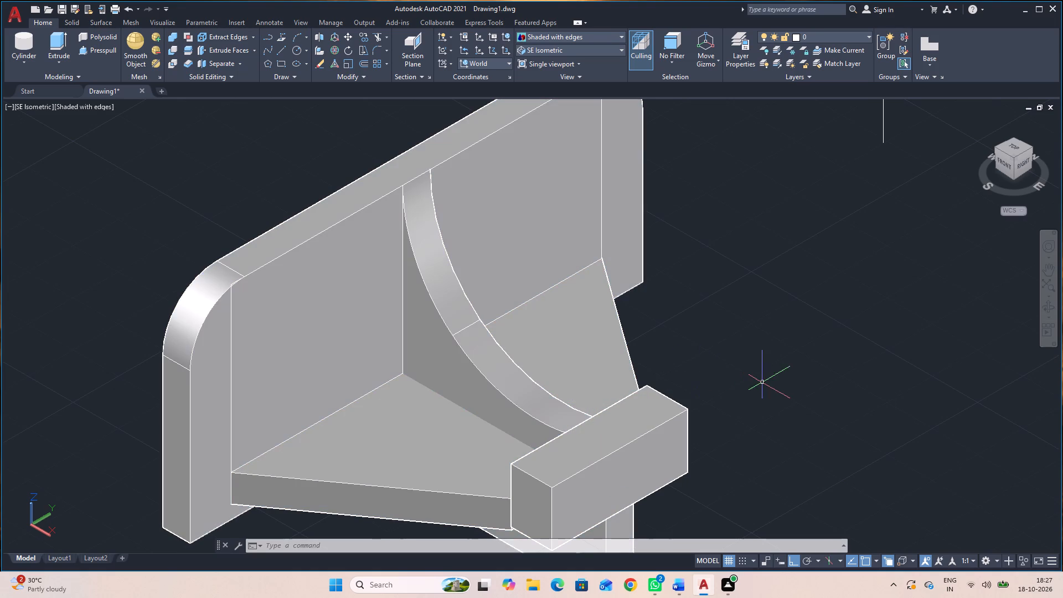
Presspull the front block's underside on one side of the lower rib down to the corner of the shelf's bottom edge.
middle_click_drag(765, 384, 713, 266)
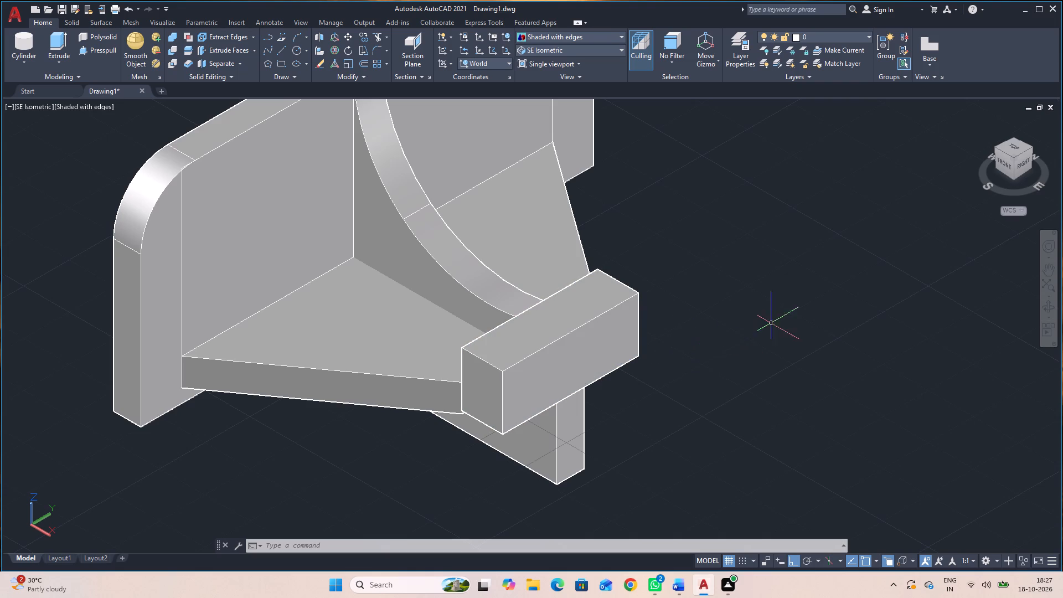
left_click(1045, 307)
left_click_drag(783, 426, 783, 295)
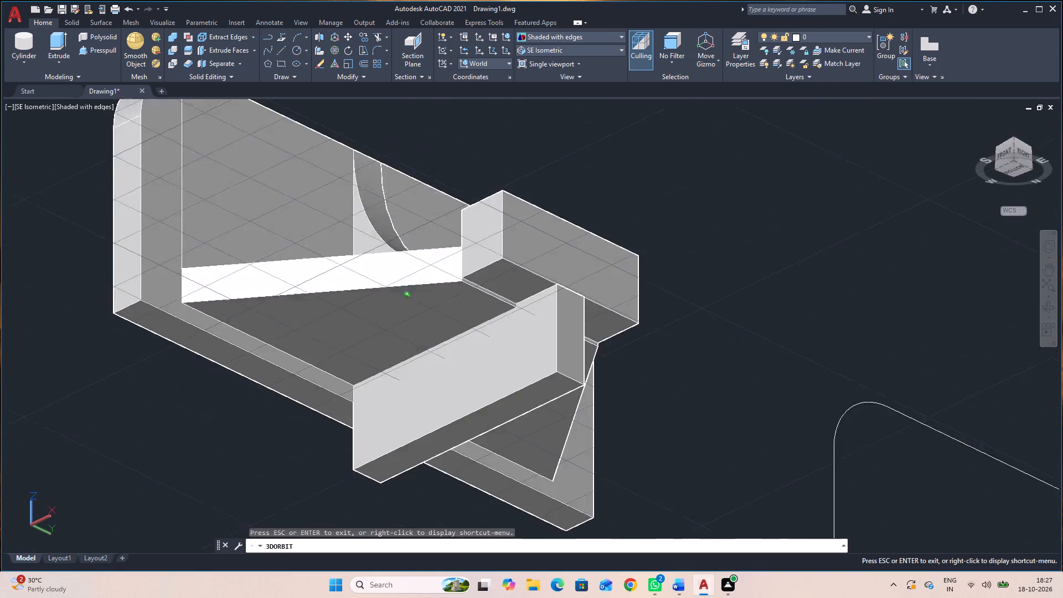
left_click_drag(783, 295, 822, 247)
left_click_drag(668, 484, 564, 399)
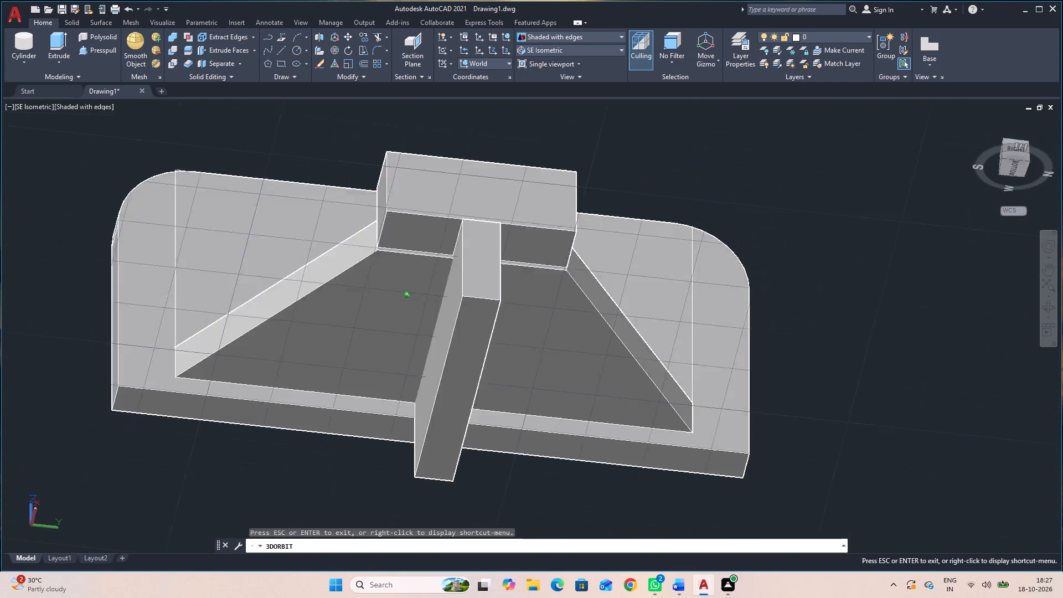
left_click_drag(564, 399, 637, 439)
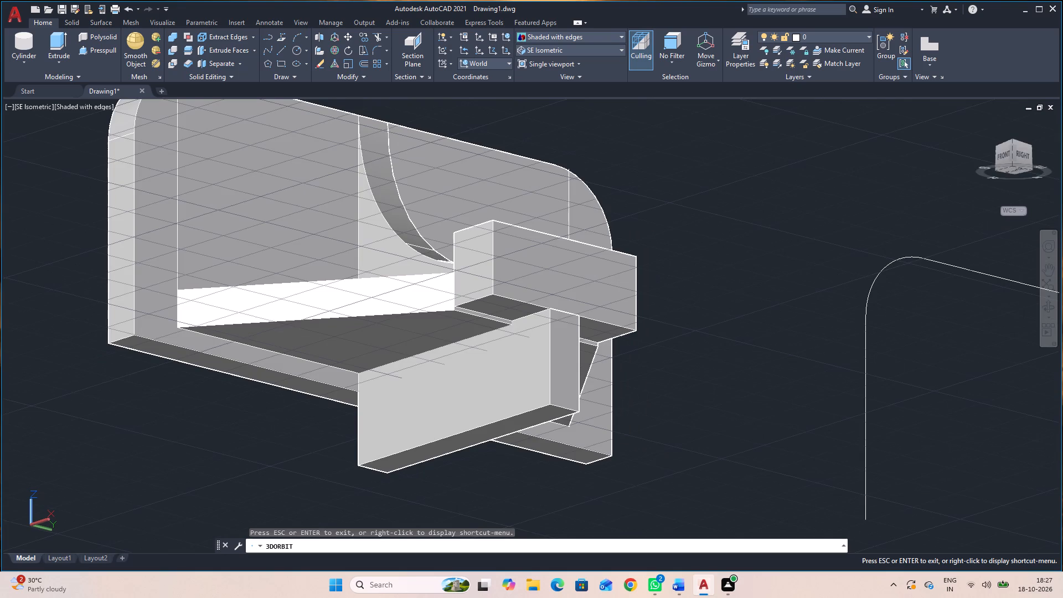
left_click_drag(671, 357, 677, 340)
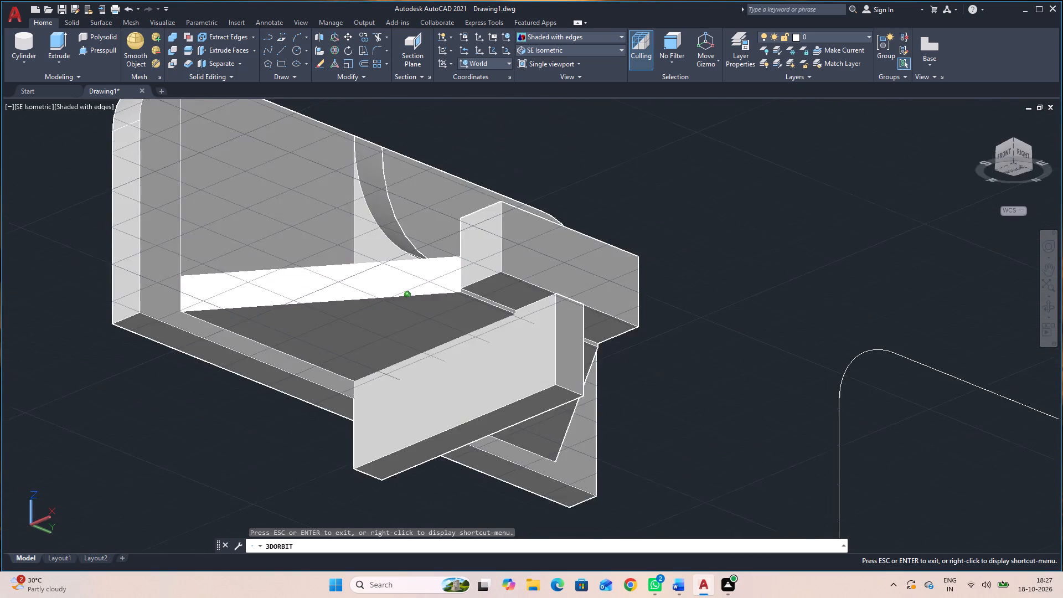
left_click_drag(677, 340, 687, 352)
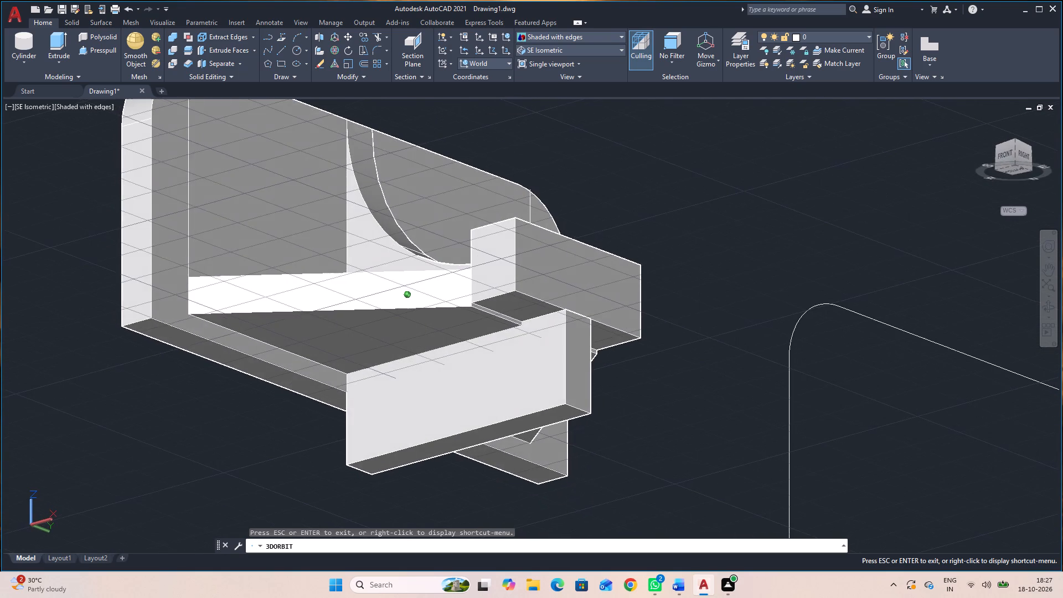
left_click_drag(687, 352, 696, 361)
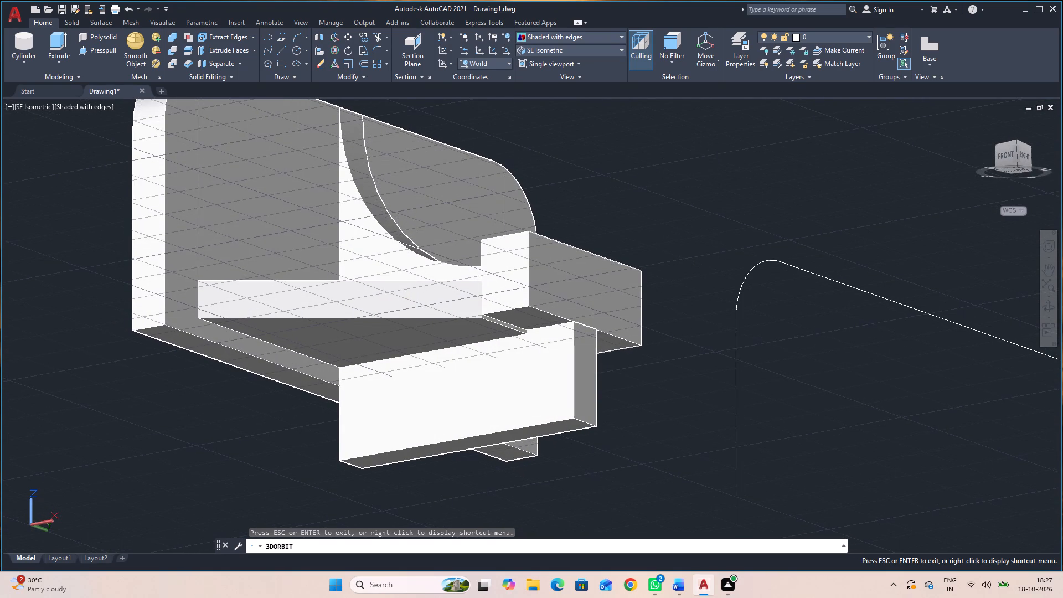
key("Escape")
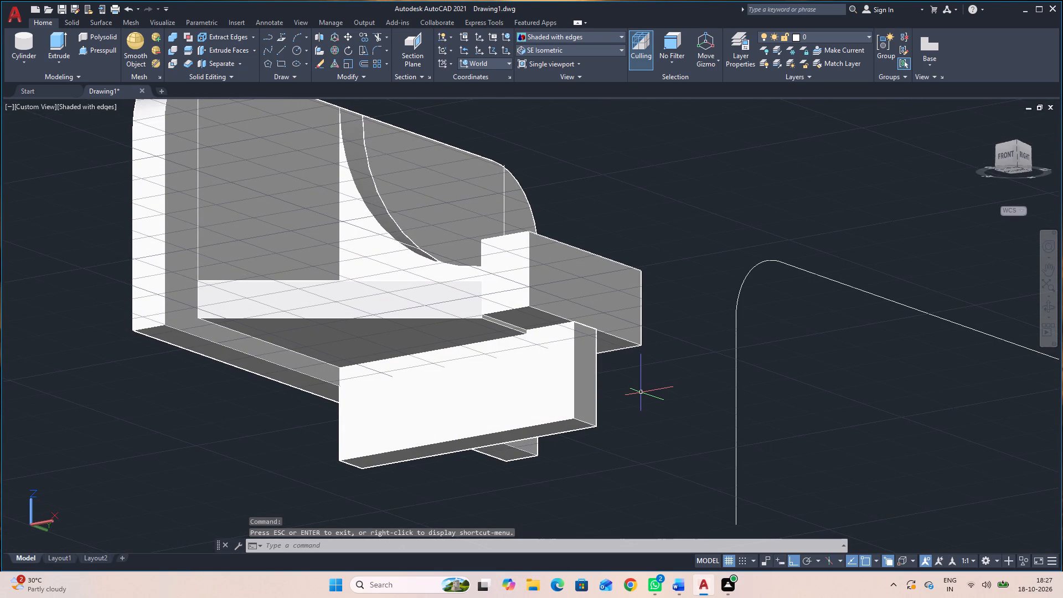
left_click(91, 47)
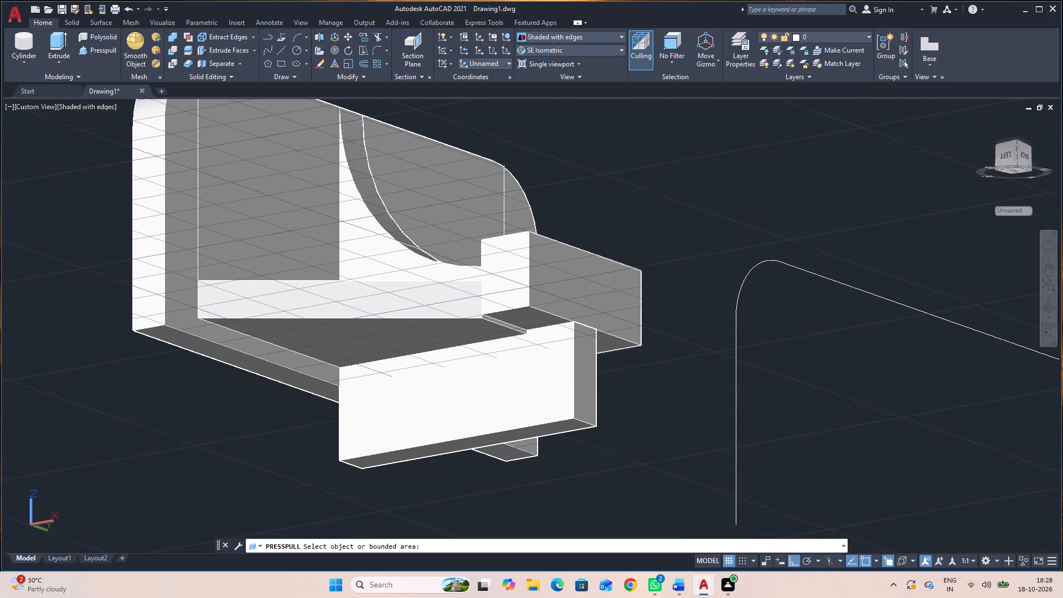
left_click(523, 319)
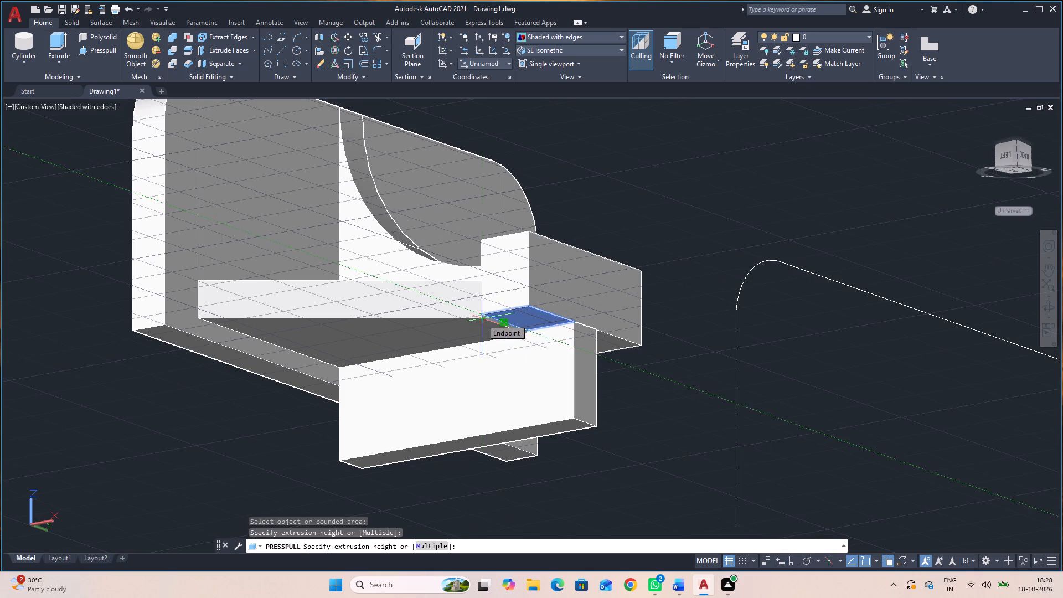
left_click(486, 318)
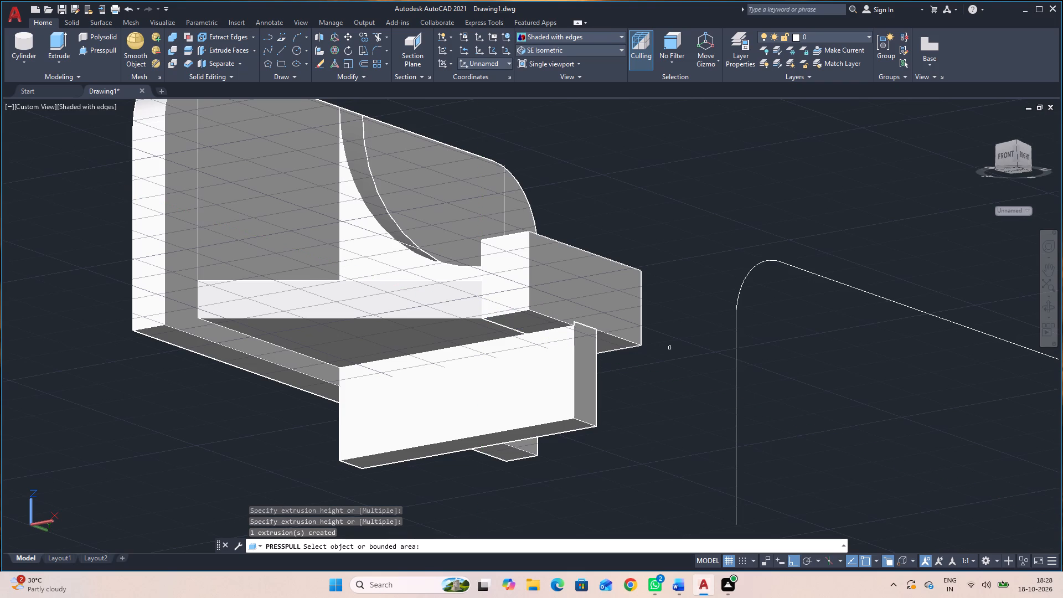
Presspull the front block's underside on the other side of the rib down to the shelf's bottom edge.
left_click(1045, 309)
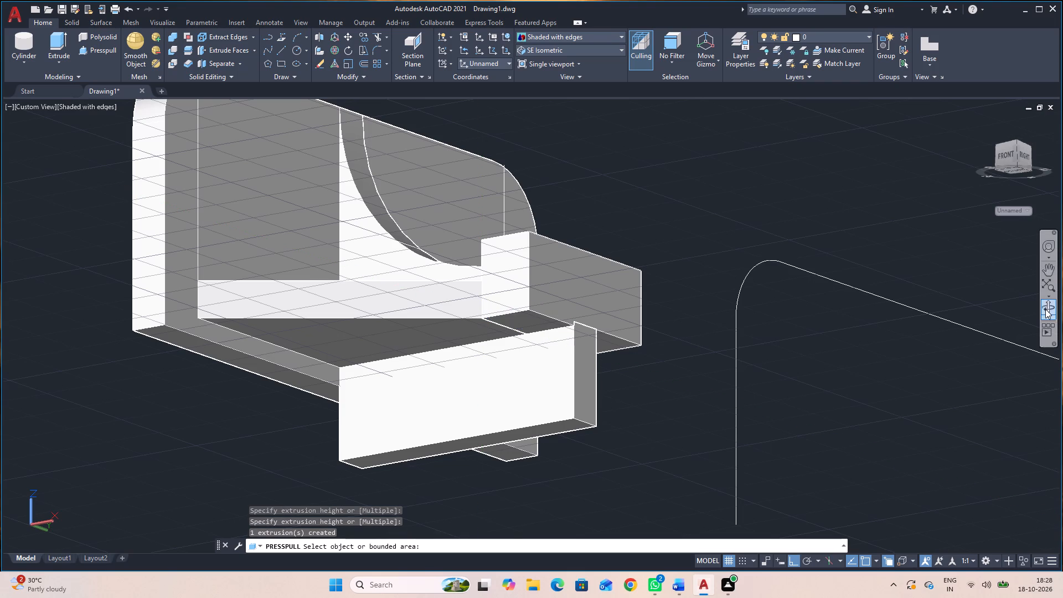
left_click_drag(890, 389, 749, 385)
left_click_drag(749, 394, 759, 405)
key("Escape")
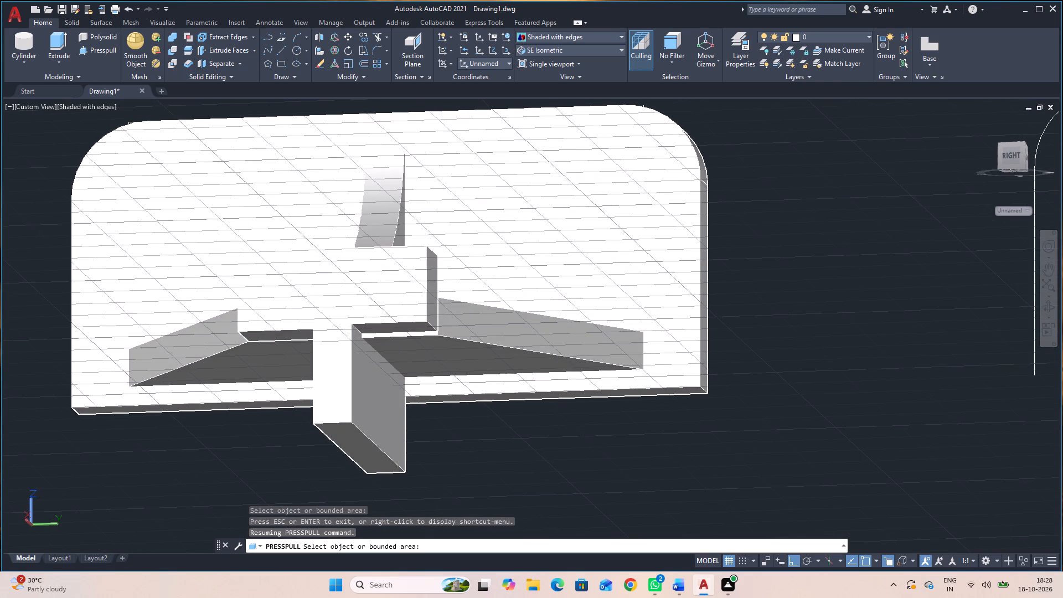
left_click(410, 328)
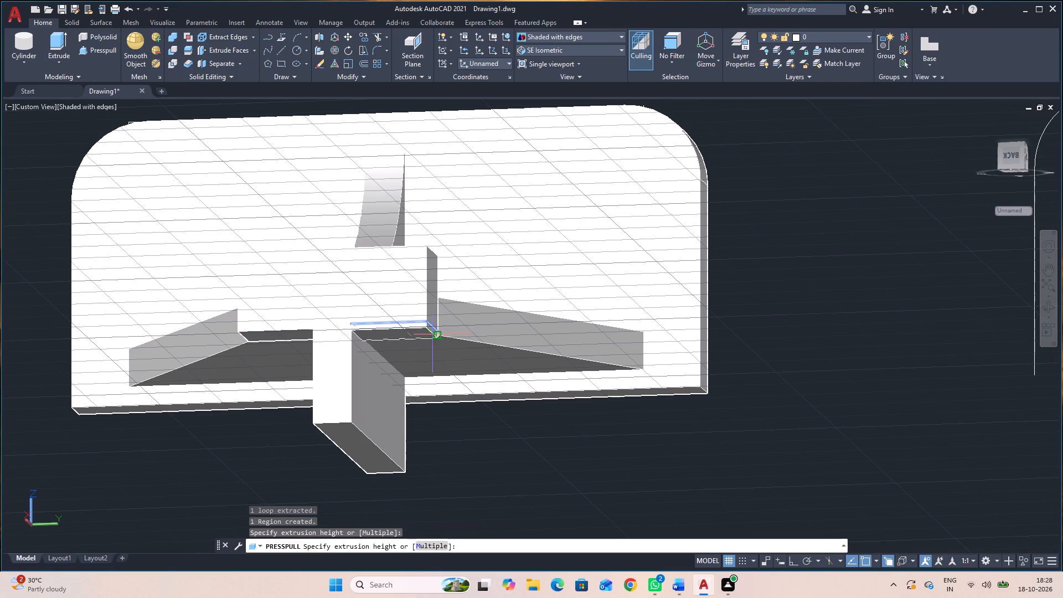
left_click(435, 338)
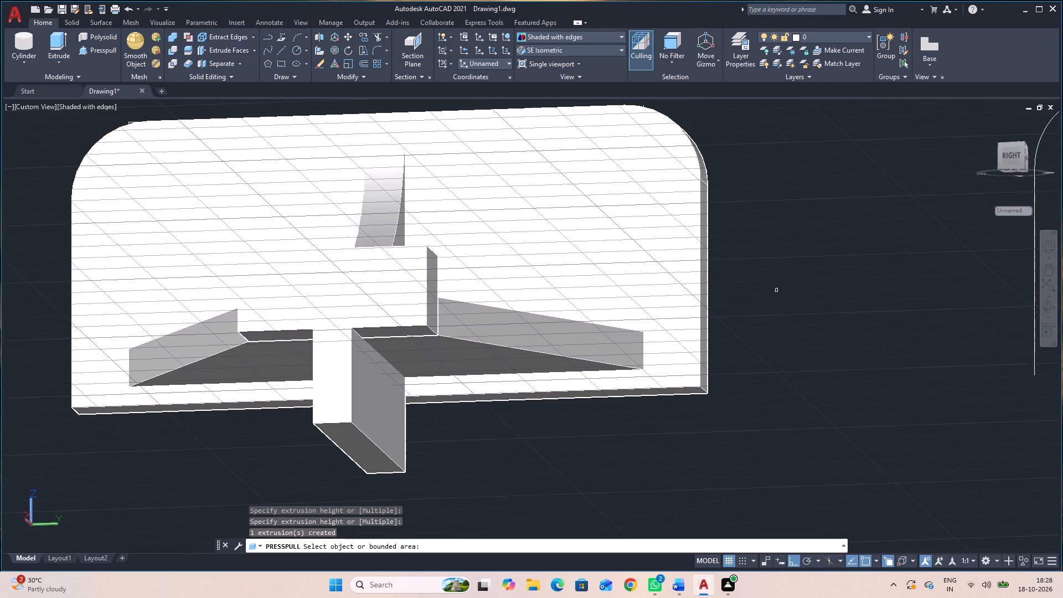
Presspull the rounded back plate's bottom face downward to the lower corner of the rib.
left_click(679, 391)
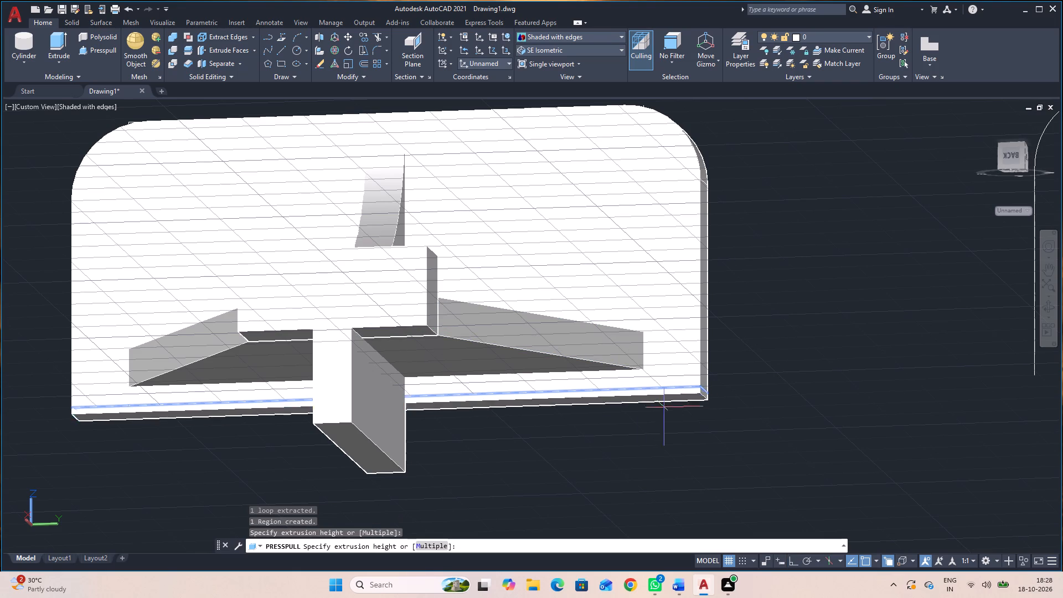
left_click(405, 468)
scroll(436, 421, "up", 3)
scroll(440, 417, "down", 2)
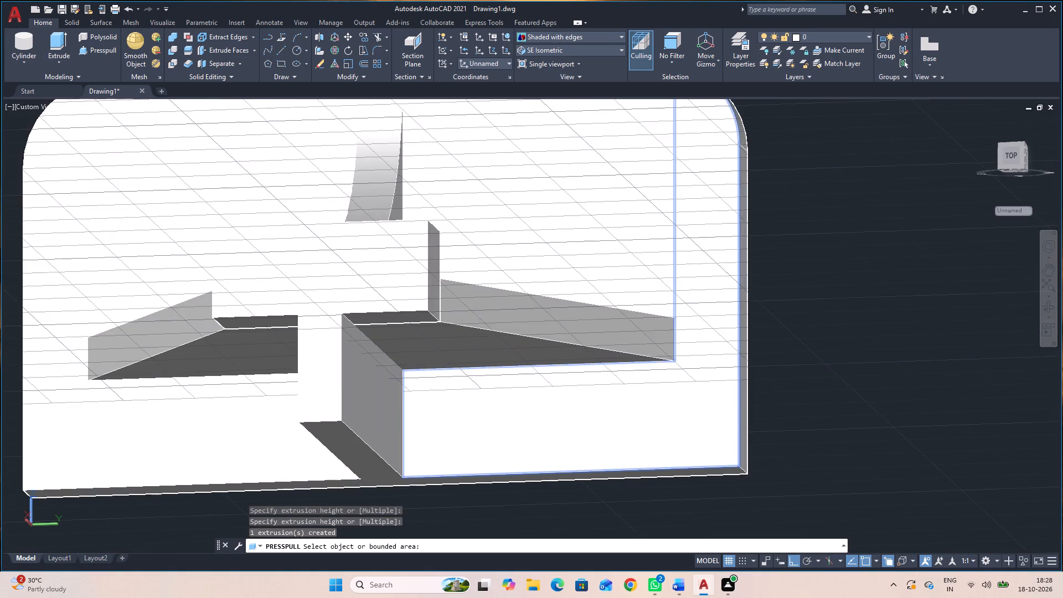
scroll(443, 408, "down", 1)
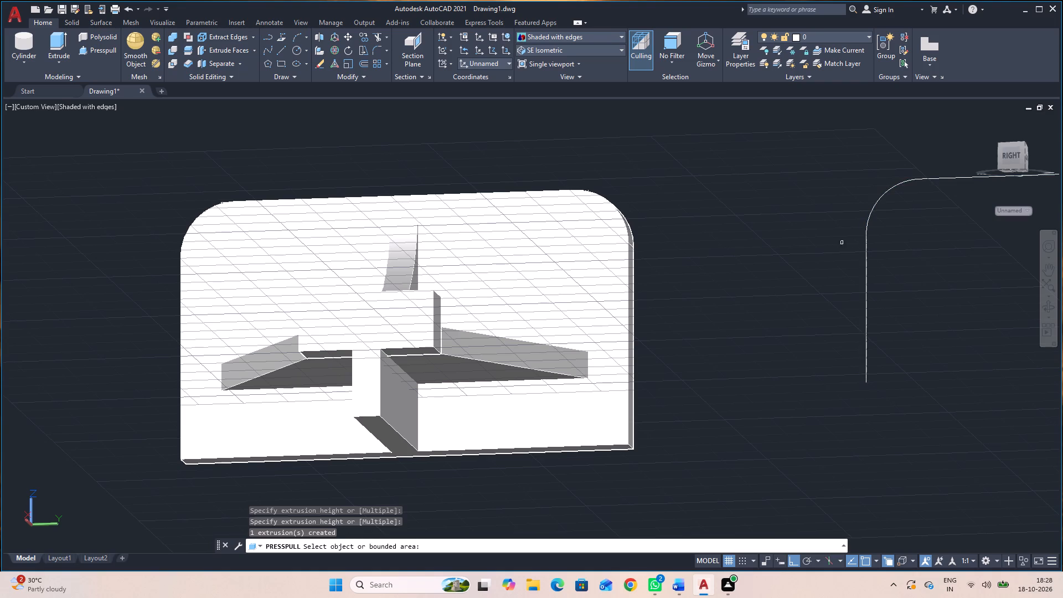
Return to the SE Isometric view and examine the extended plate, lower rib and front block from the front and underneath.
left_click(551, 50)
left_click(568, 138)
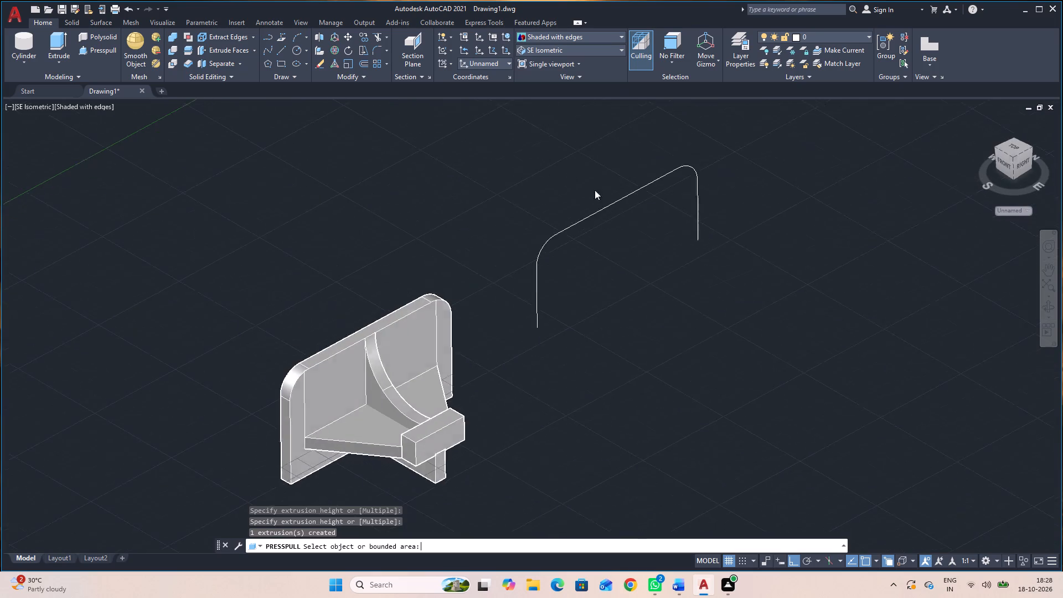
scroll(527, 430, "up", 3)
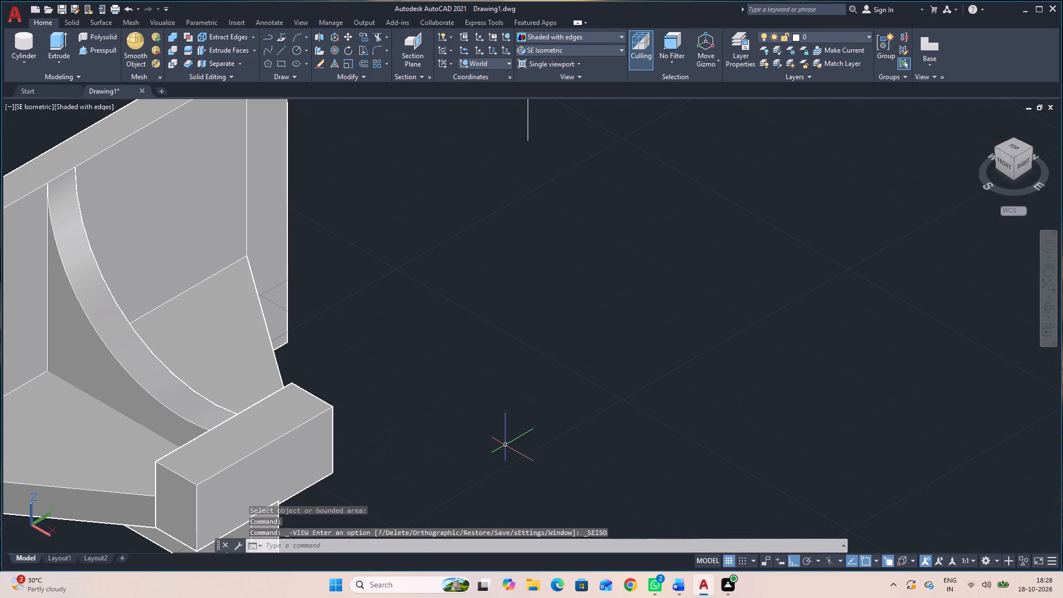
middle_click_drag(504, 446, 741, 265)
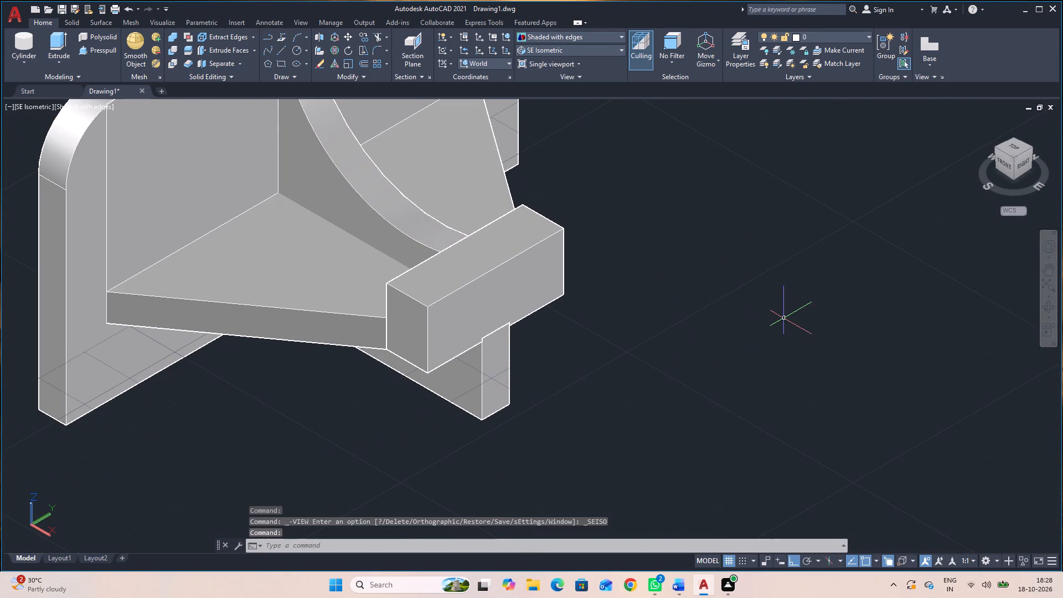
left_click(1046, 310)
left_click_drag(832, 372, 798, 352)
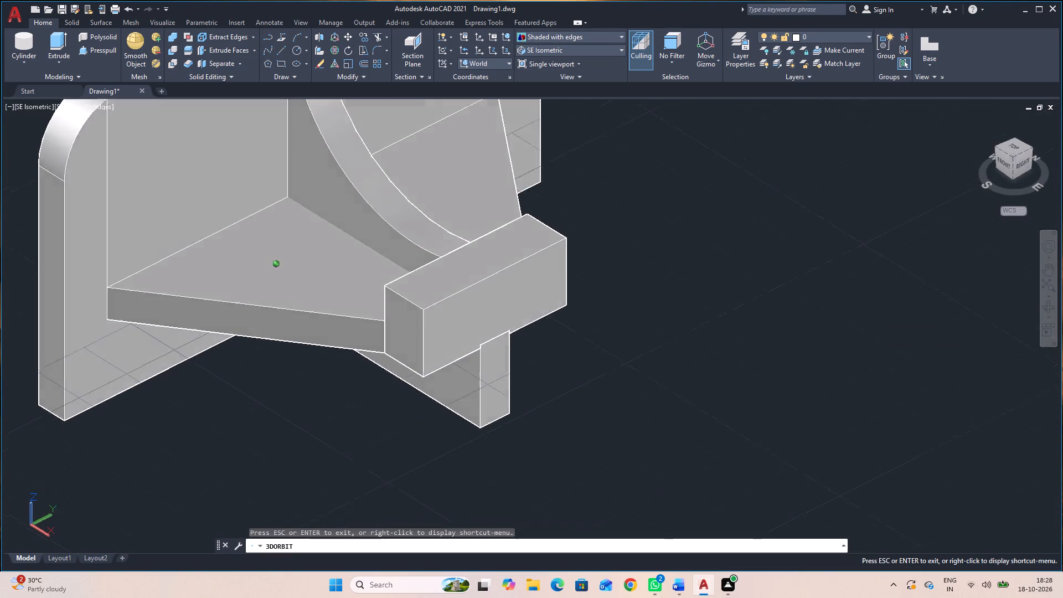
left_click_drag(798, 352, 788, 261)
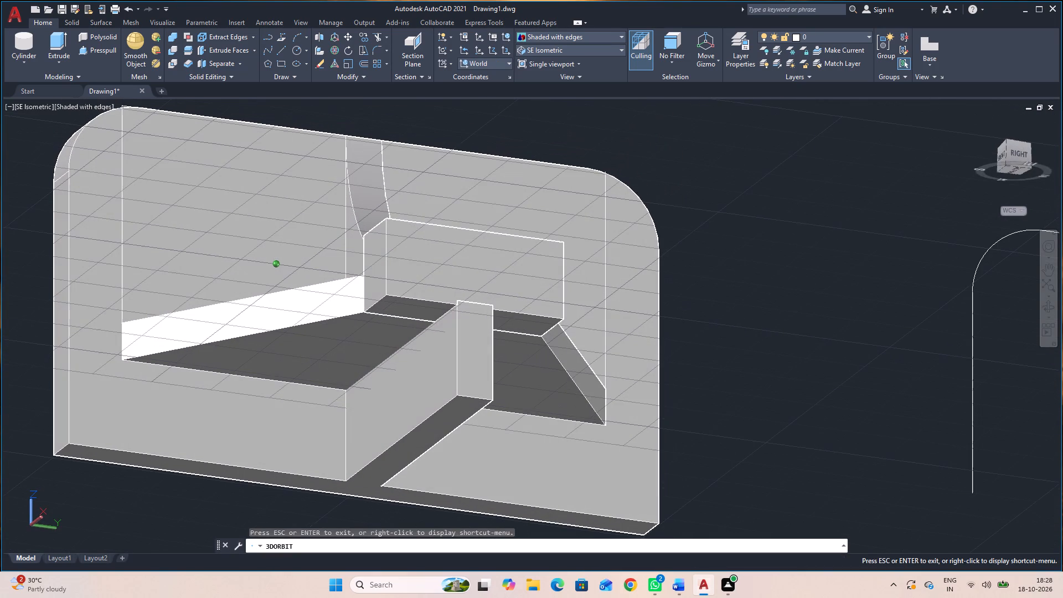
left_click_drag(788, 261, 786, 270)
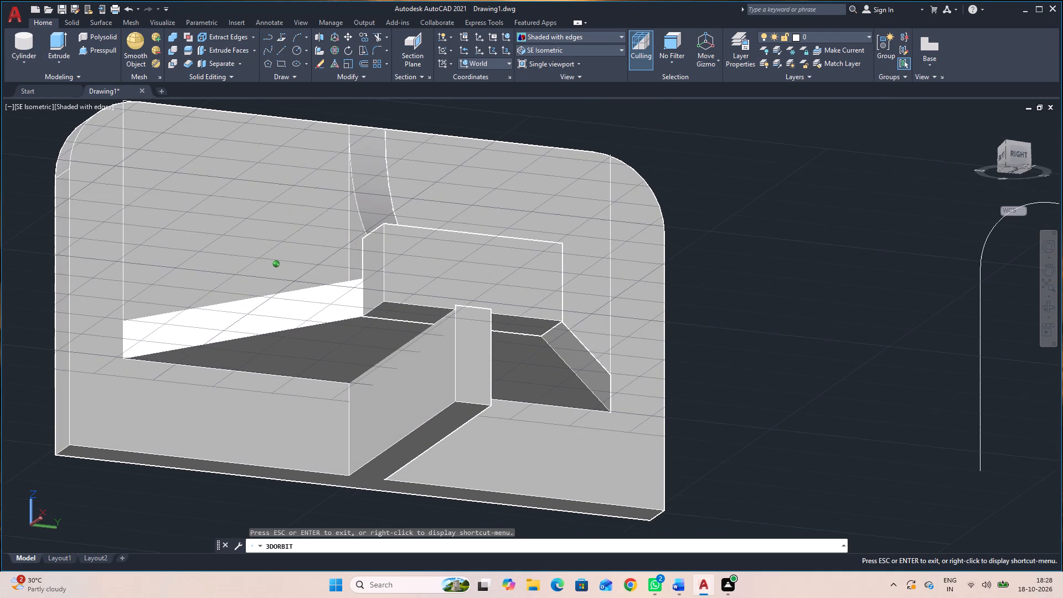
left_click_drag(786, 270, 762, 260)
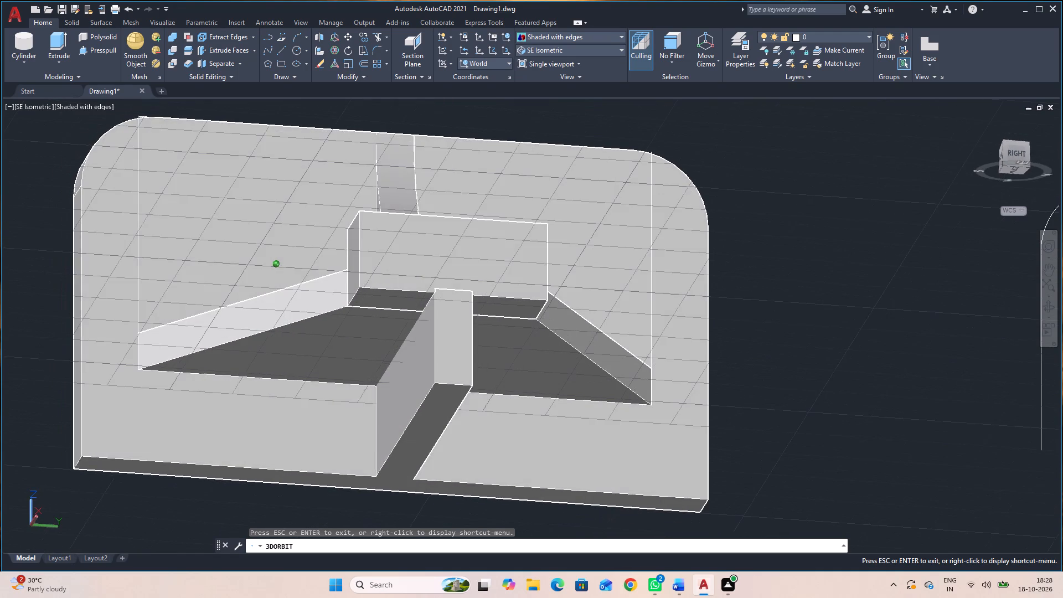
left_click_drag(762, 260, 807, 286)
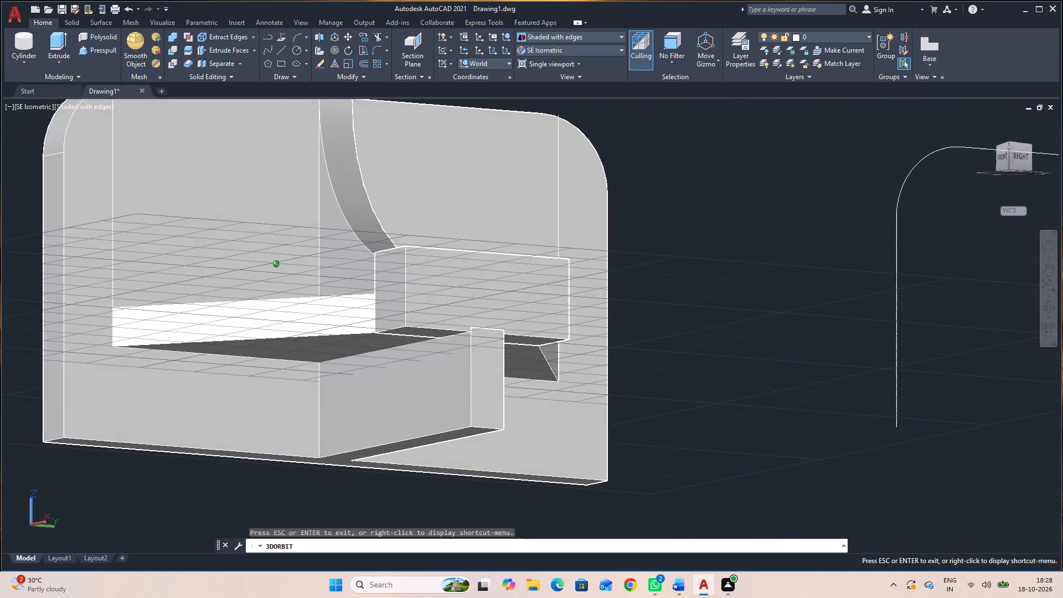
left_click_drag(807, 286, 766, 293)
middle_click_drag(824, 256, 853, 347)
middle_click_drag(843, 398, 844, 329)
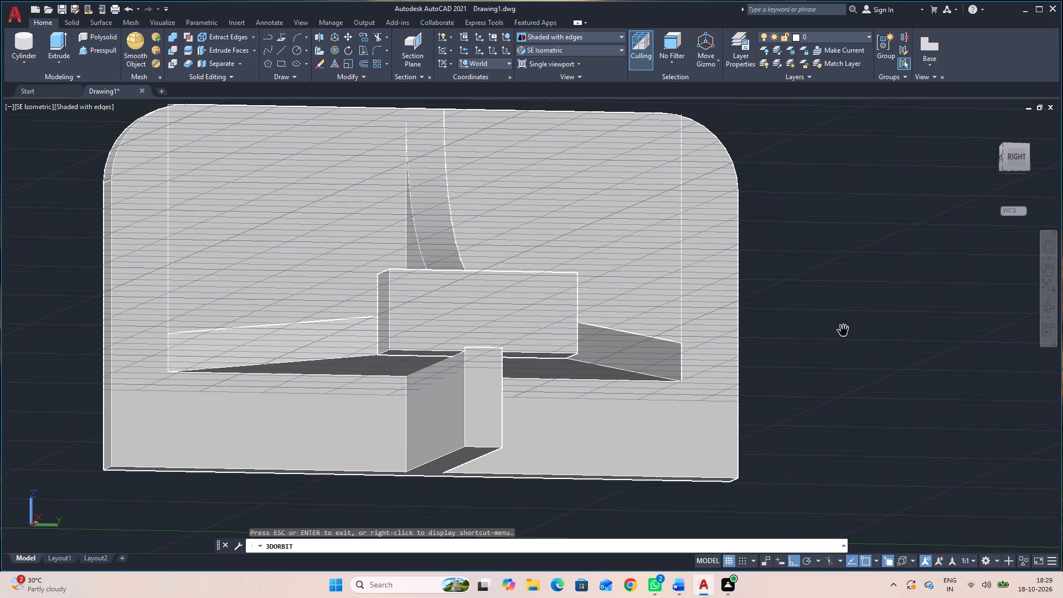
Draw a line from the plate's top arc end out to its square corner, 45 units straight down, and over to the lower rib's bottom corner.
key("Escape")
type("l")
key("space")
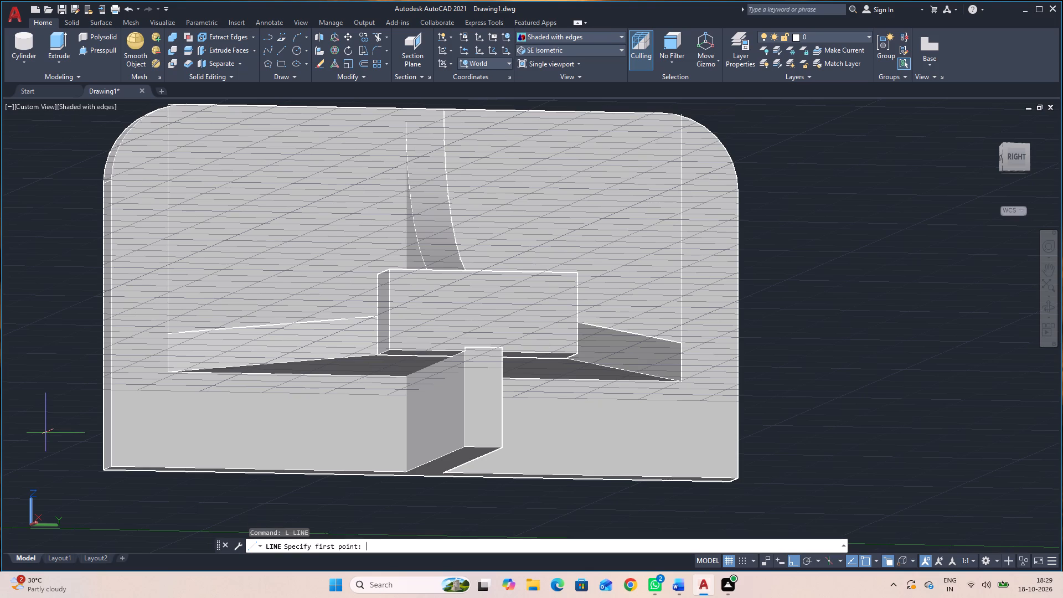
left_click(169, 102)
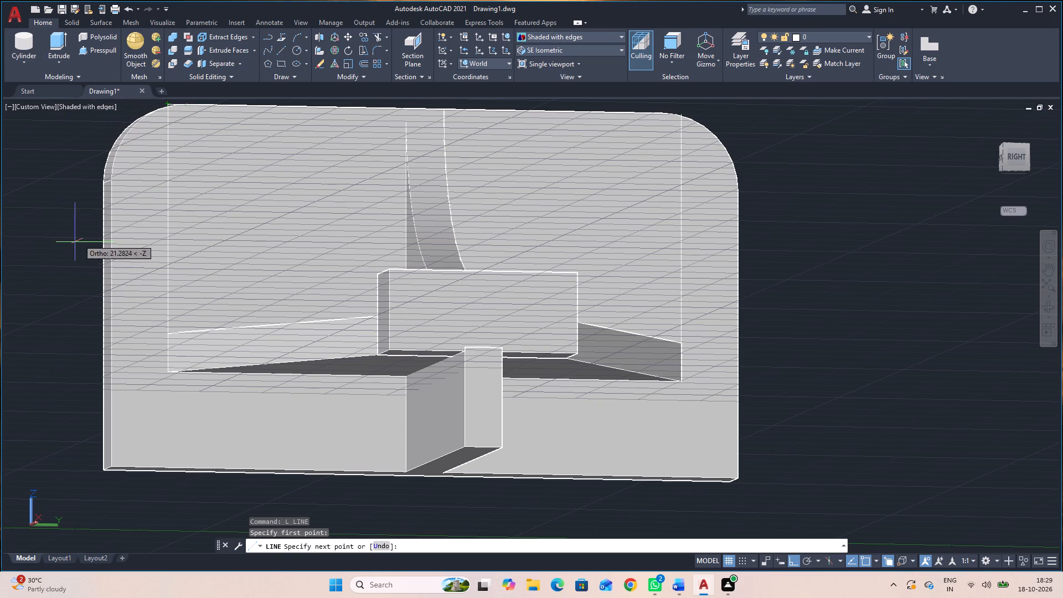
middle_click_drag(81, 210, 88, 263)
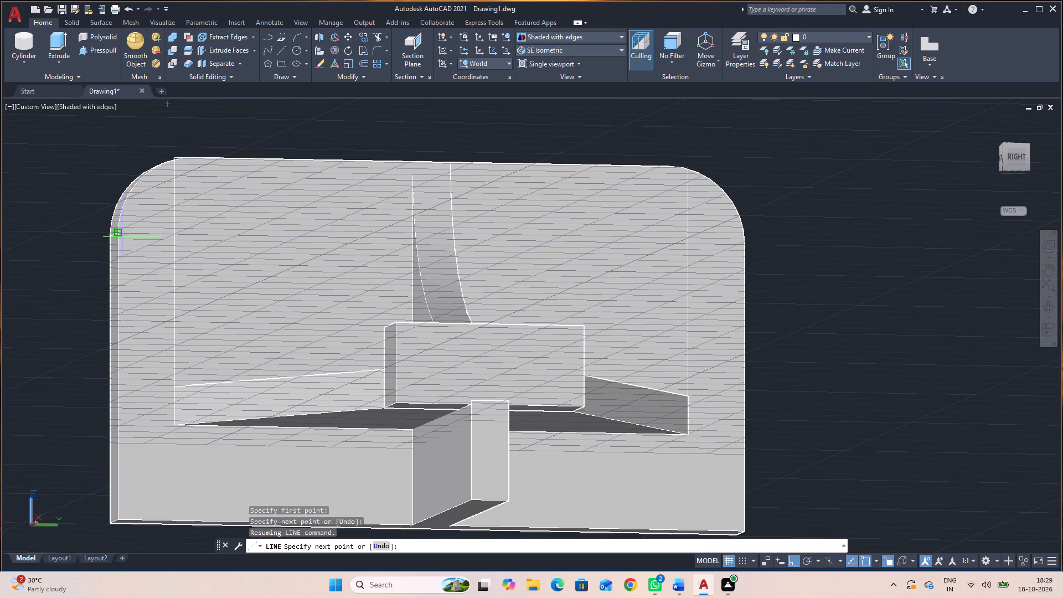
left_click(116, 158)
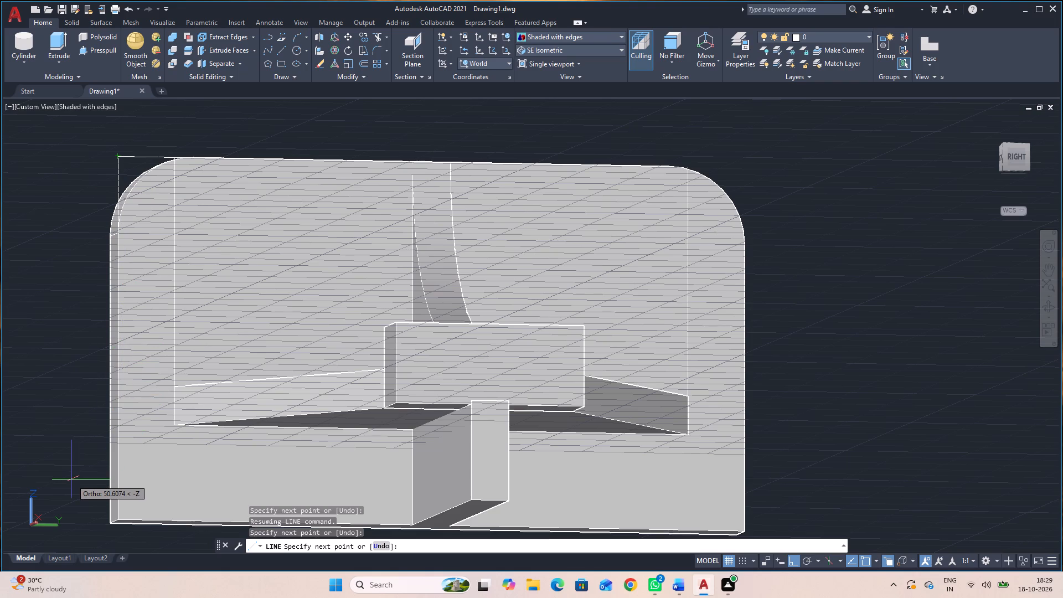
type("45")
key("Return")
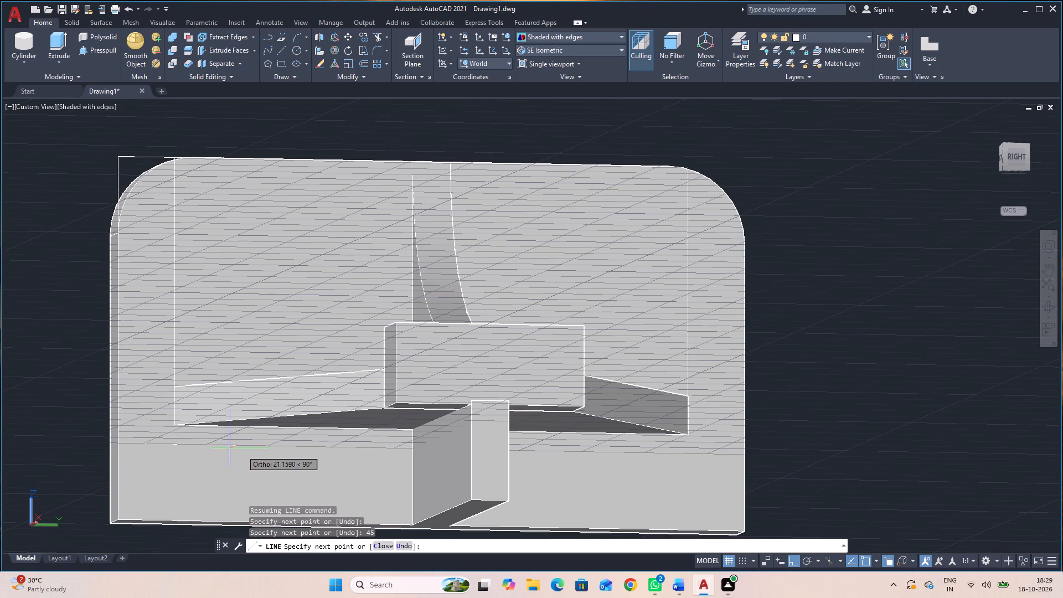
left_click(412, 527)
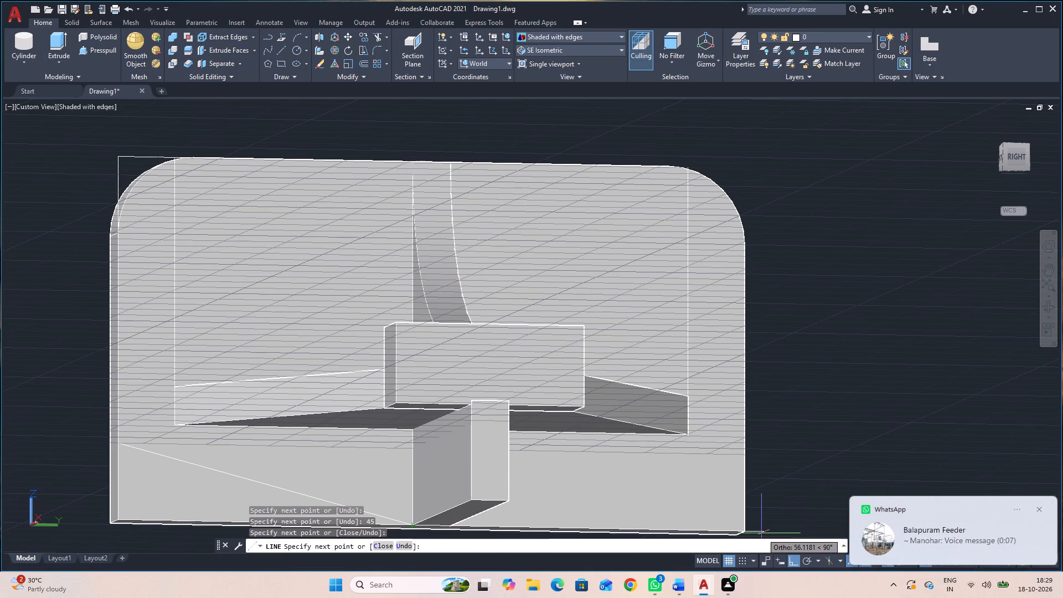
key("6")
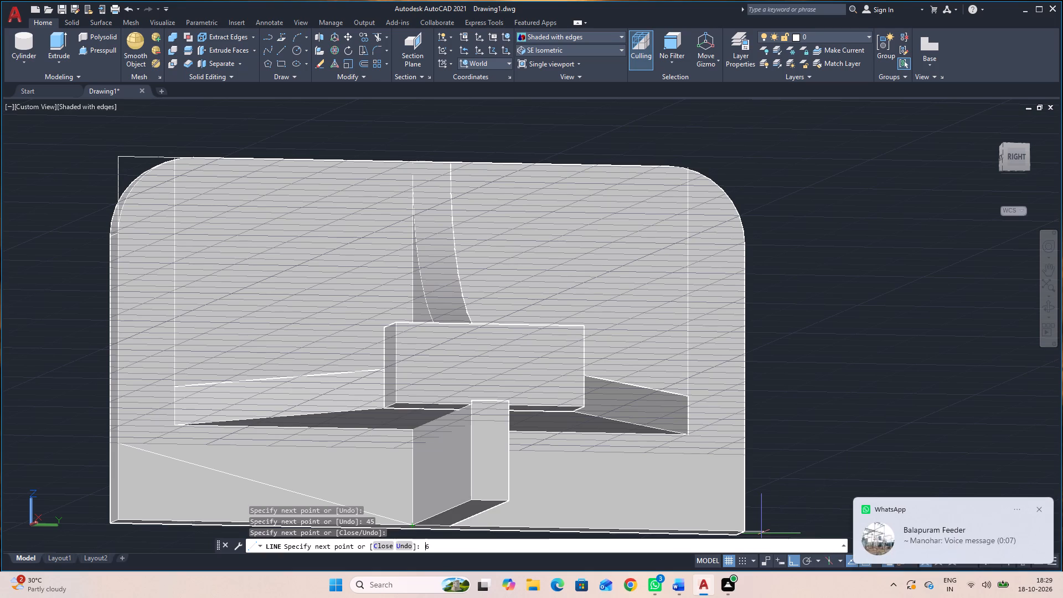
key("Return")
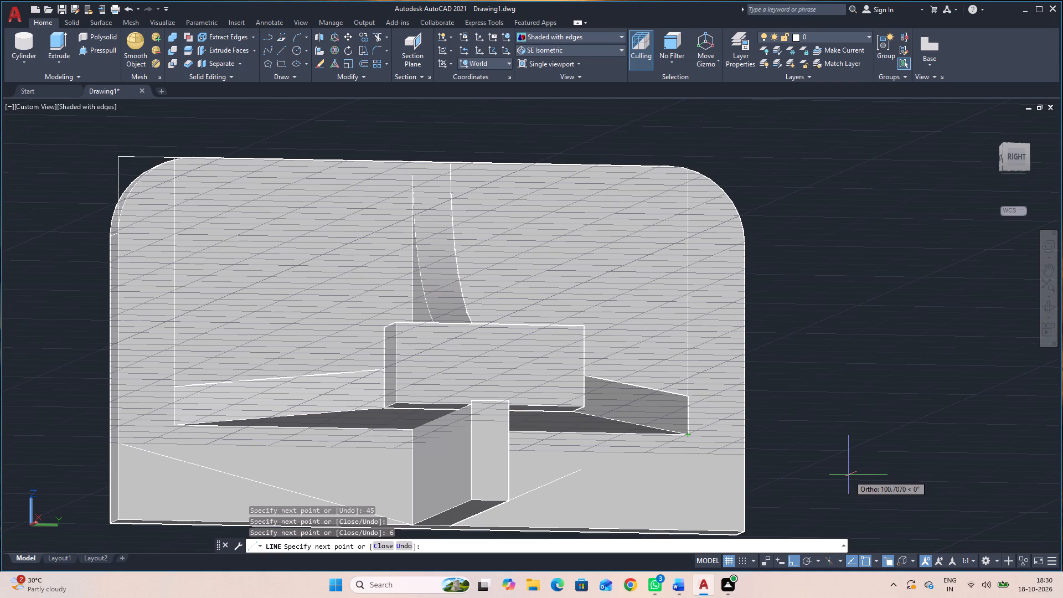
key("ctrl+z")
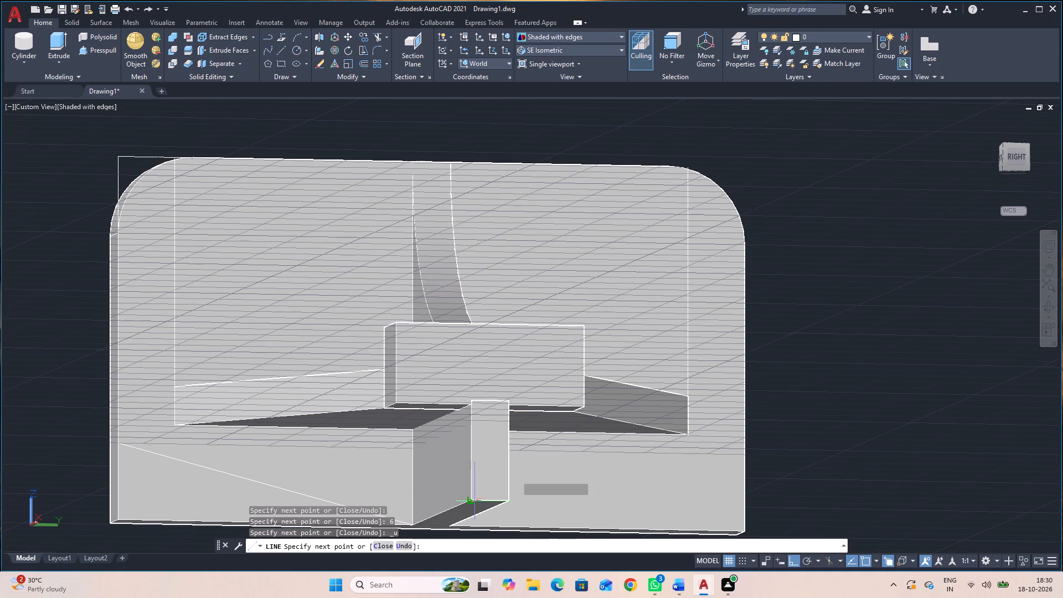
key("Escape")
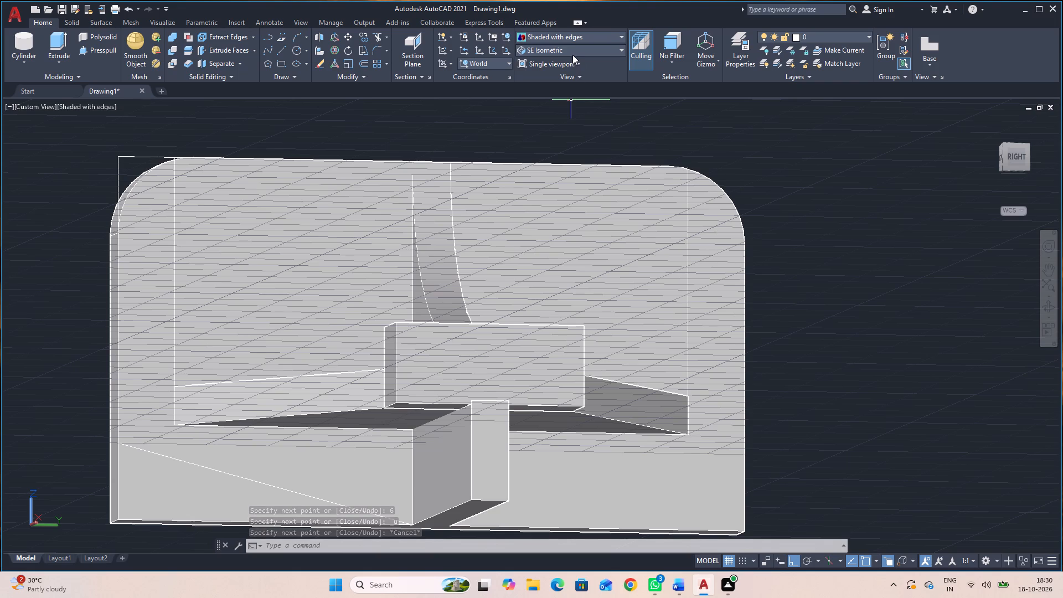
Presspull the triangular area below the sloping line through the back plate to cut away its lower corner.
middle_click_drag(904, 350, 910, 273)
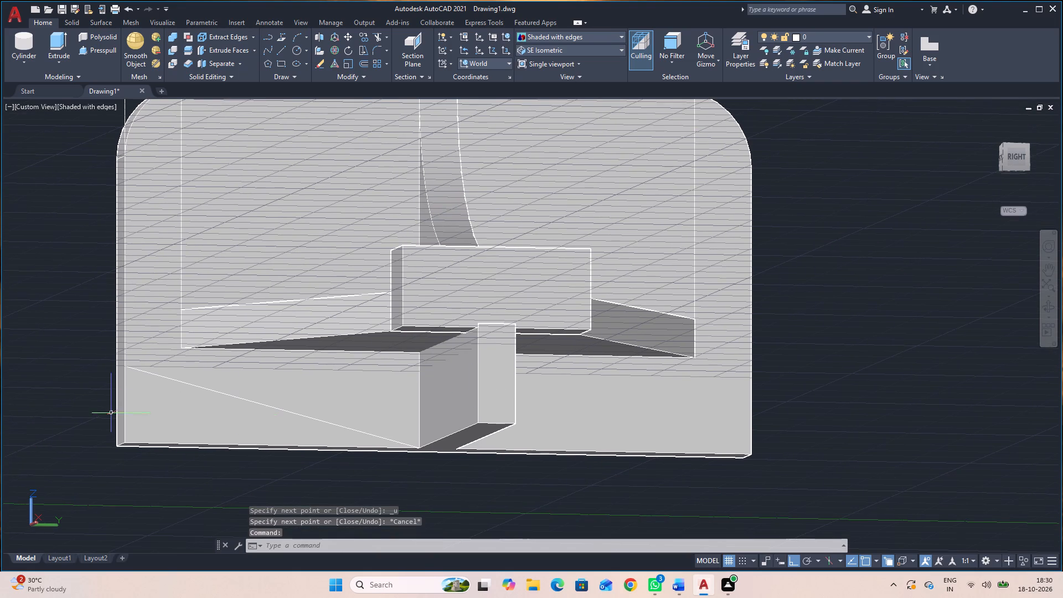
left_click(98, 48)
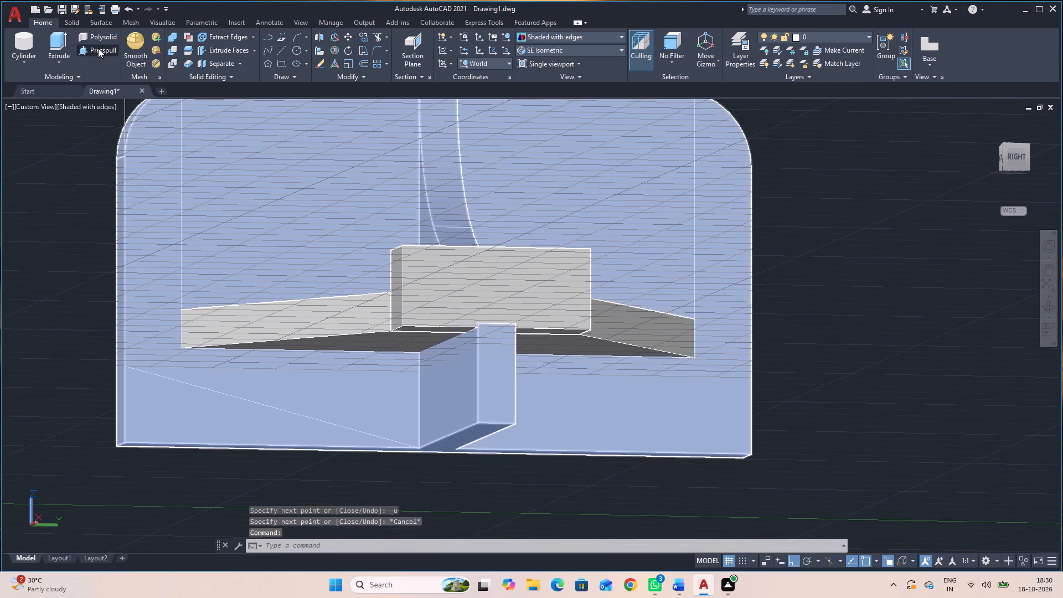
left_click(181, 413)
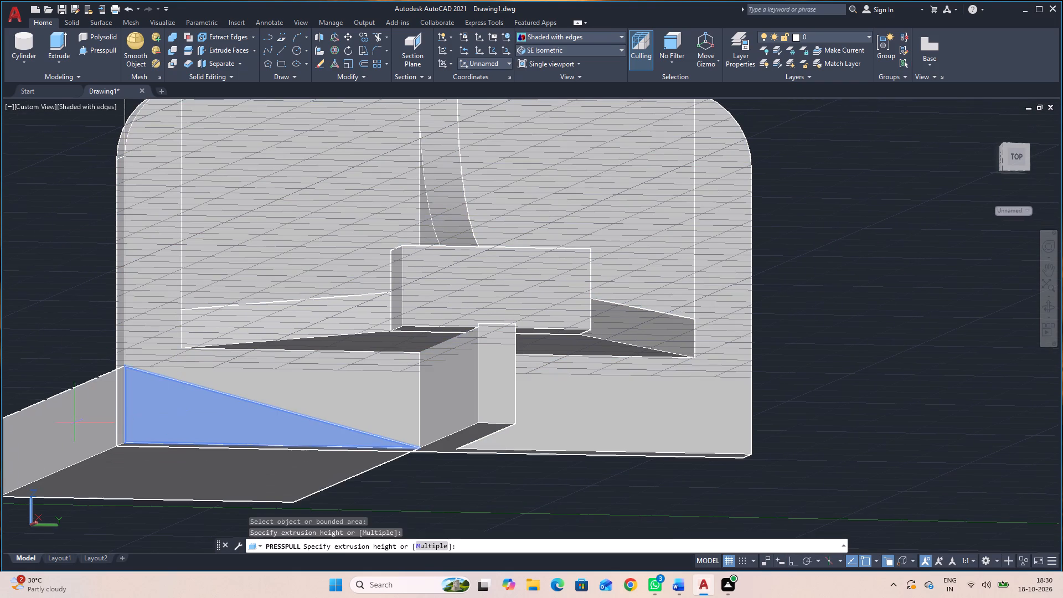
left_click(75, 422)
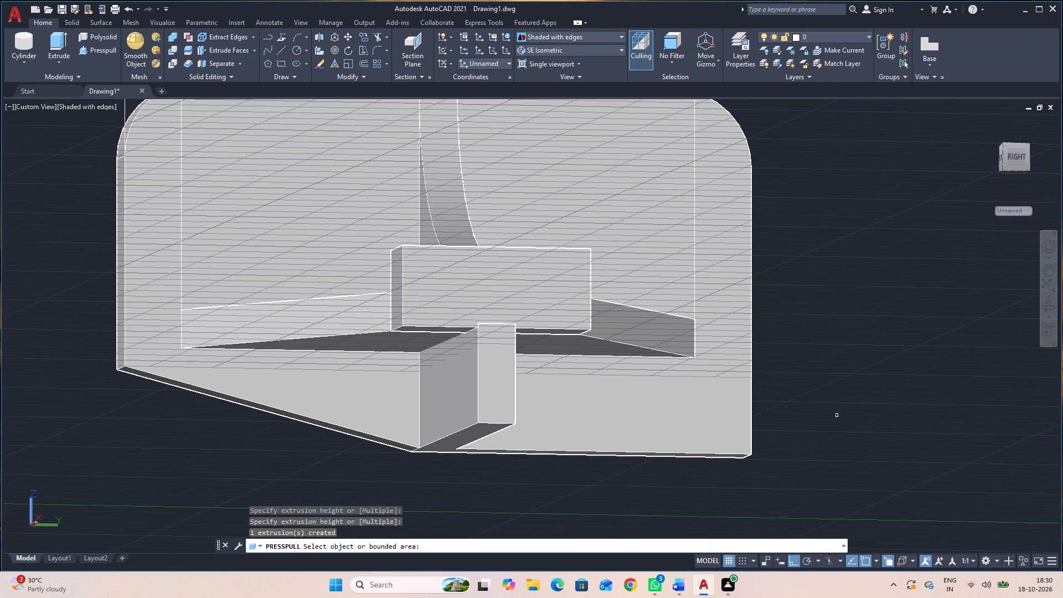
middle_click_drag(798, 455, 749, 487)
middle_click_drag(792, 342, 784, 382)
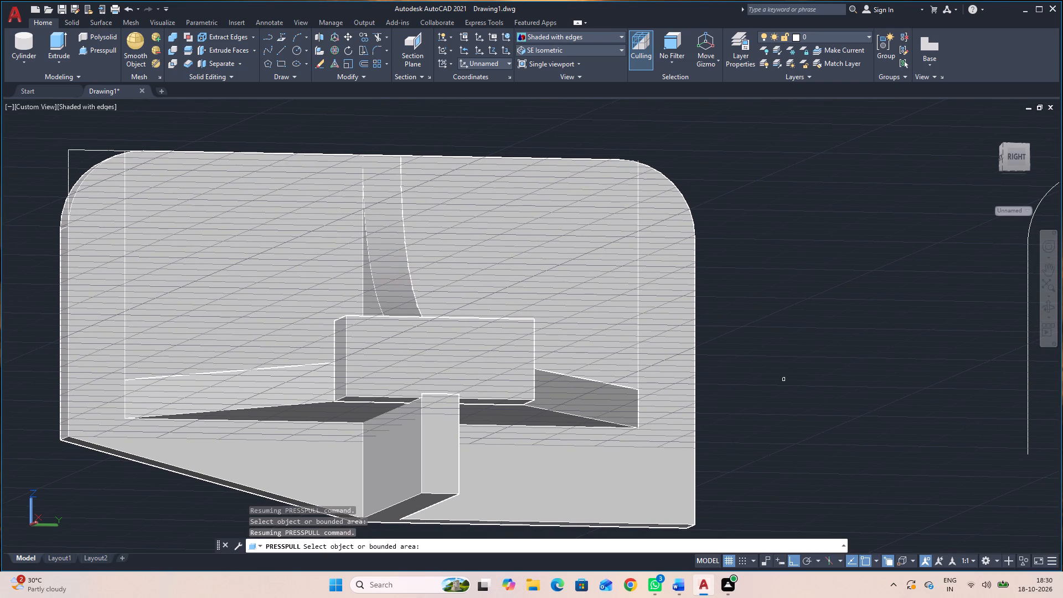
key("Escape")
Start a line at the top end of the rounded corner arc on the plate's uncut side.
type("l")
key("space")
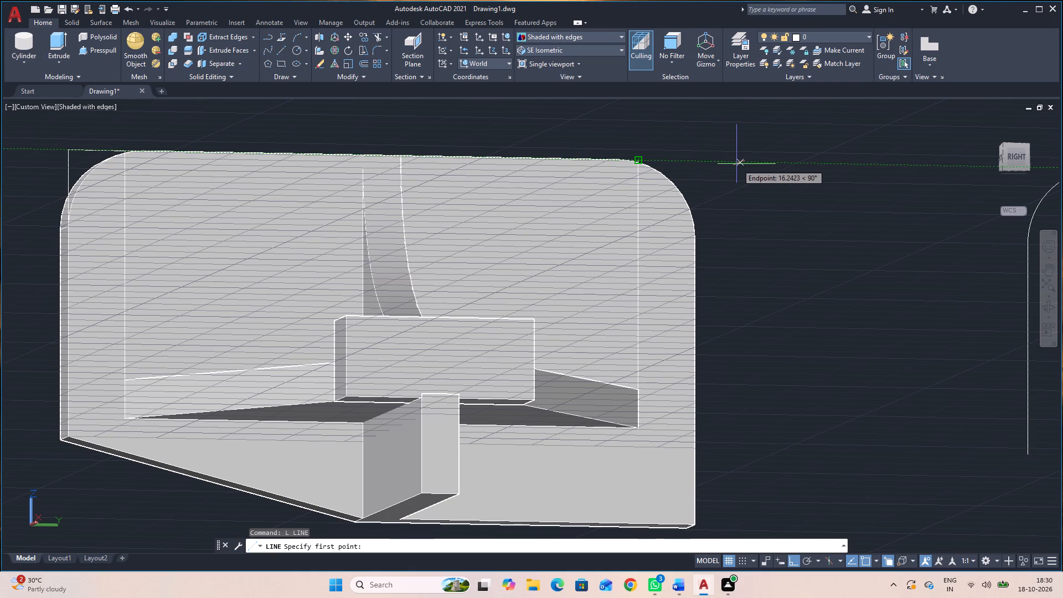
left_click(637, 161)
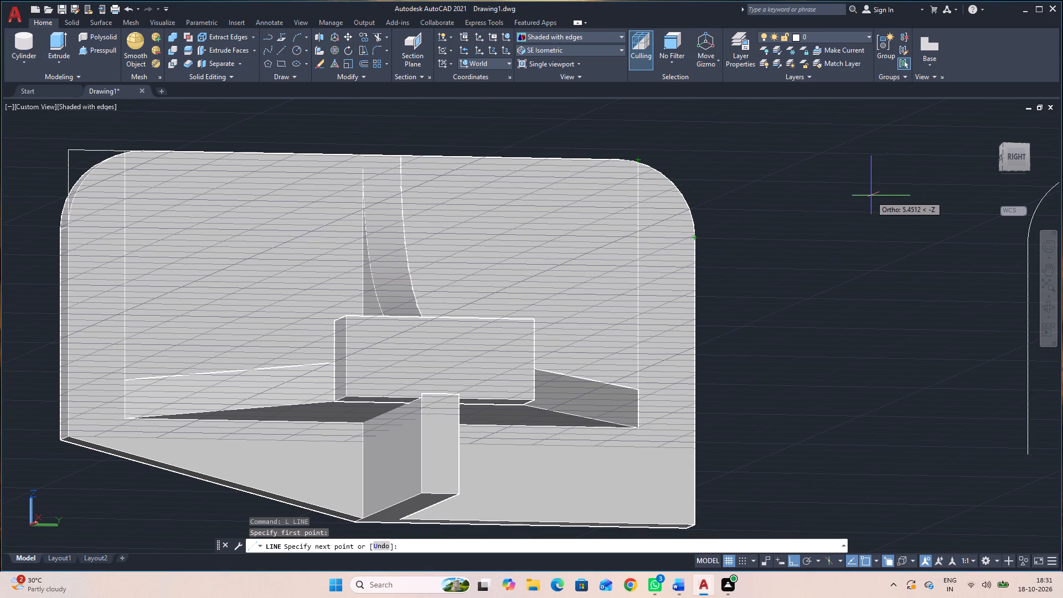
scroll(817, 219, "up", 4)
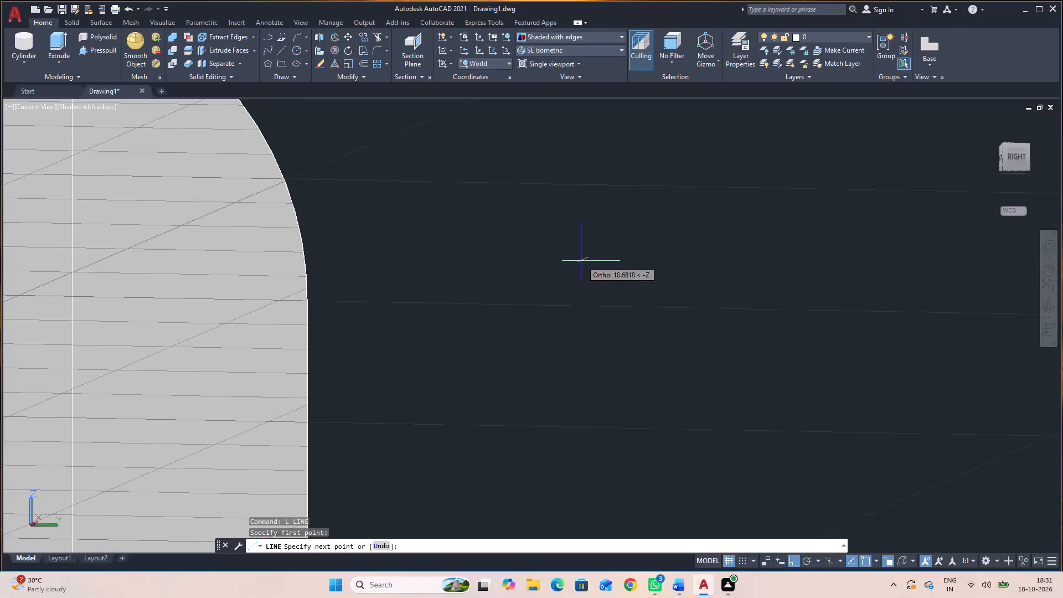
middle_click_drag(564, 266, 804, 393)
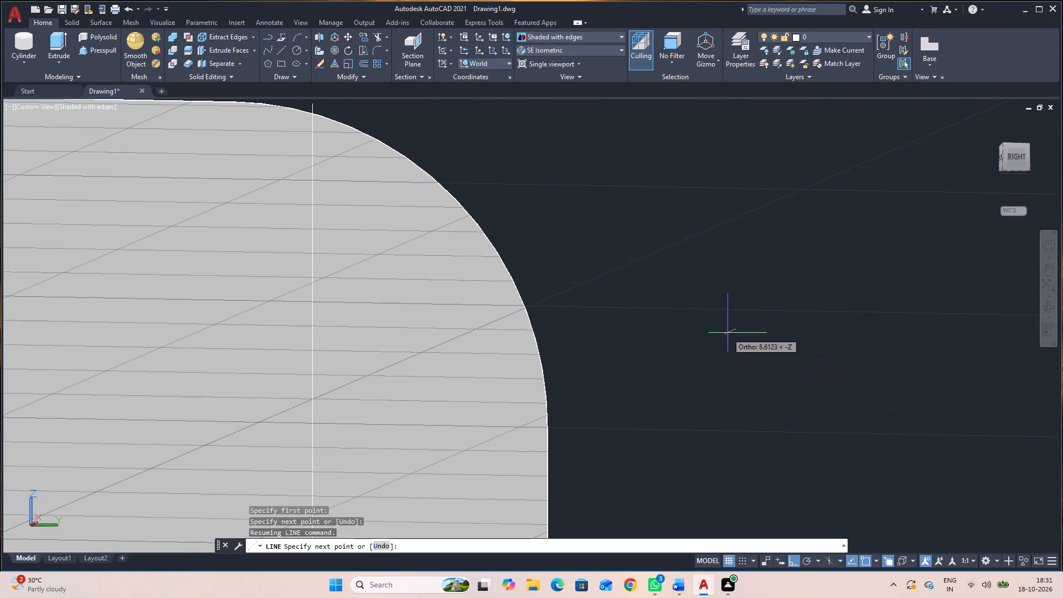
middle_click_drag(726, 332, 751, 416)
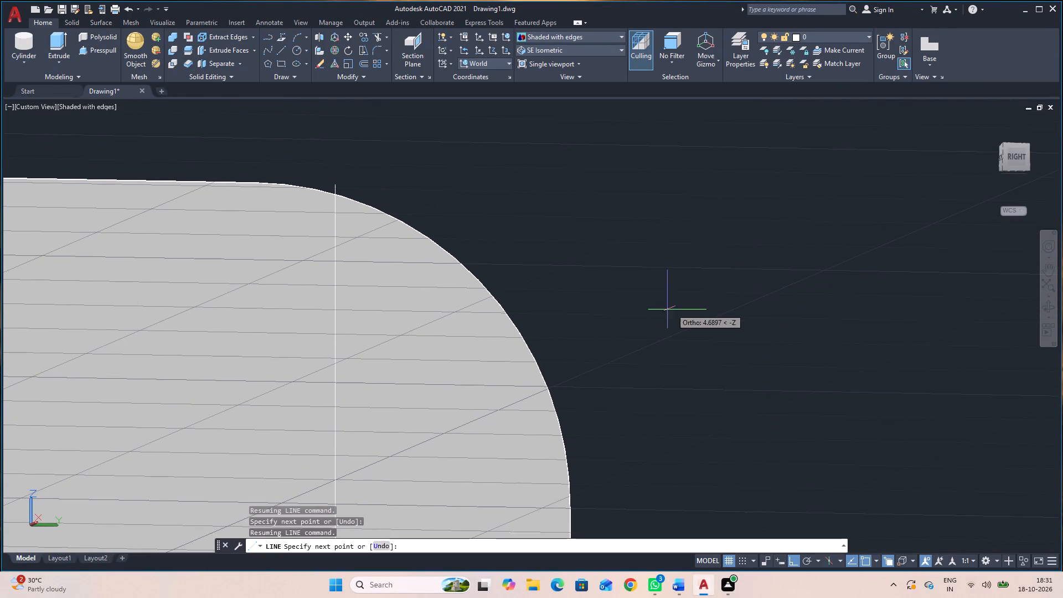
scroll(660, 269, "down", 3)
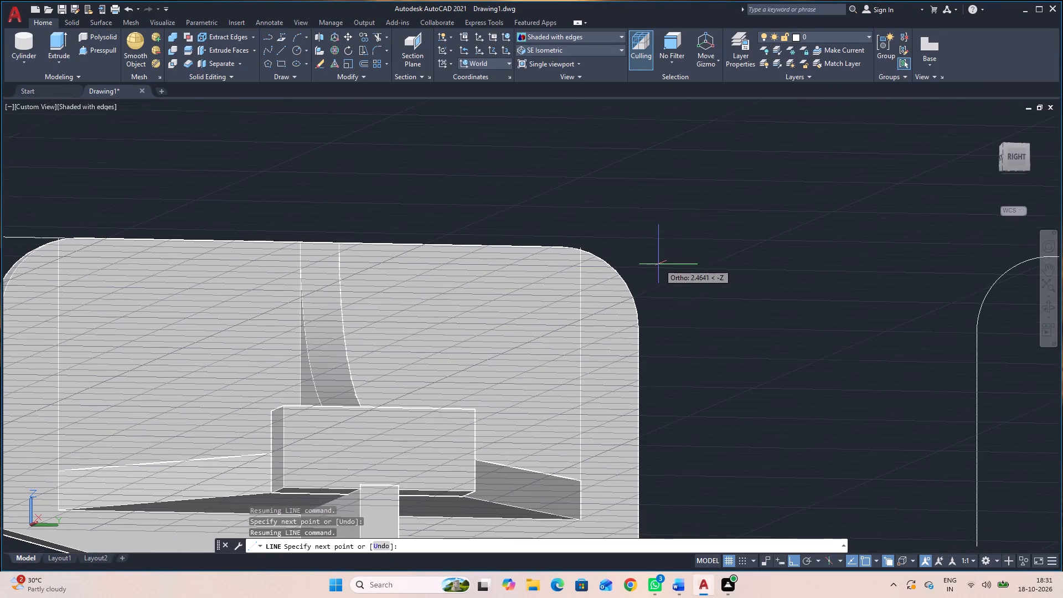
scroll(770, 250, "down", 1)
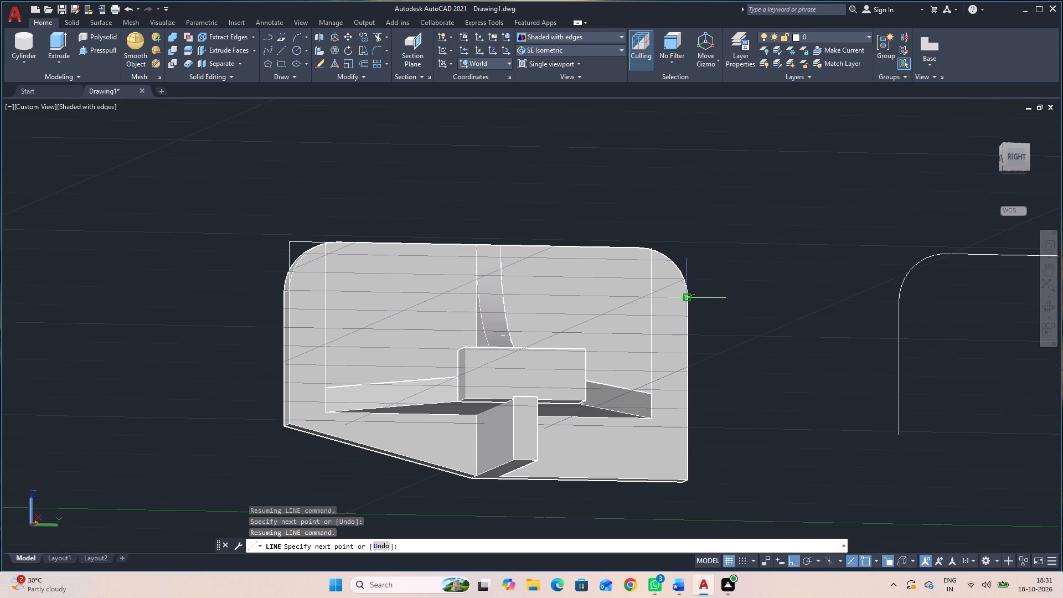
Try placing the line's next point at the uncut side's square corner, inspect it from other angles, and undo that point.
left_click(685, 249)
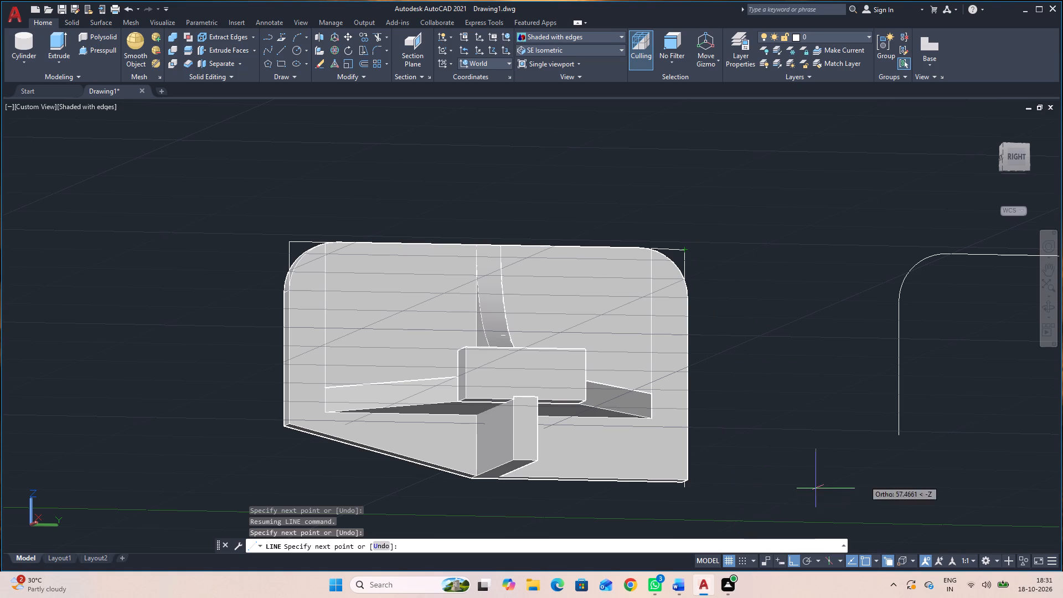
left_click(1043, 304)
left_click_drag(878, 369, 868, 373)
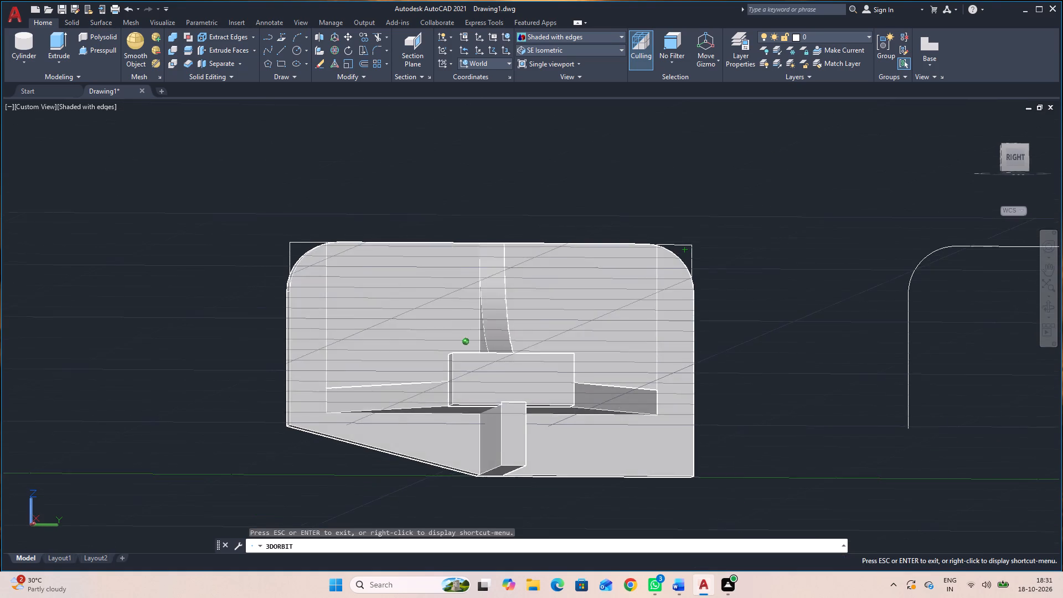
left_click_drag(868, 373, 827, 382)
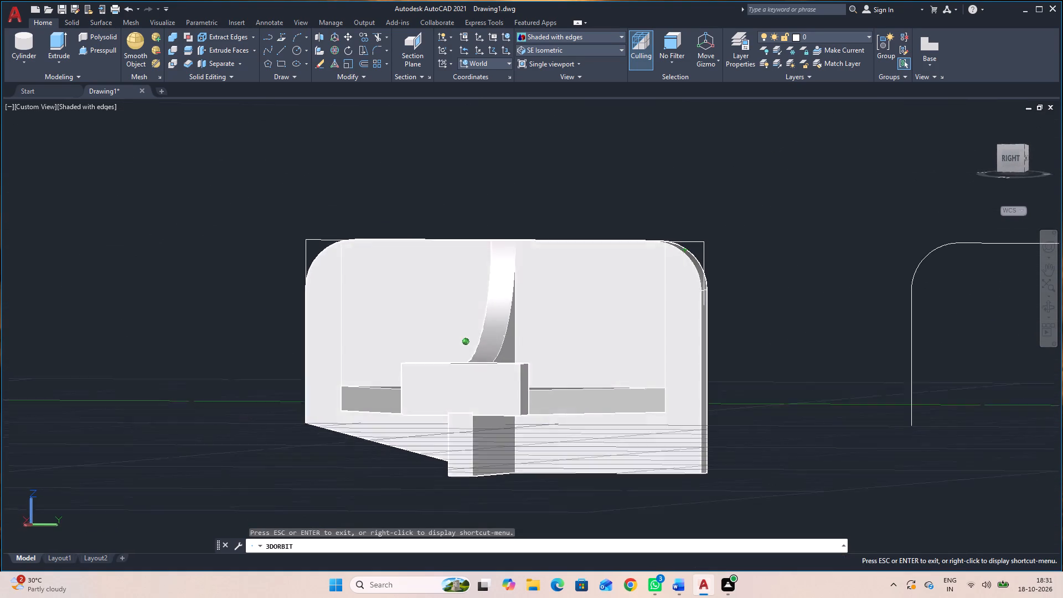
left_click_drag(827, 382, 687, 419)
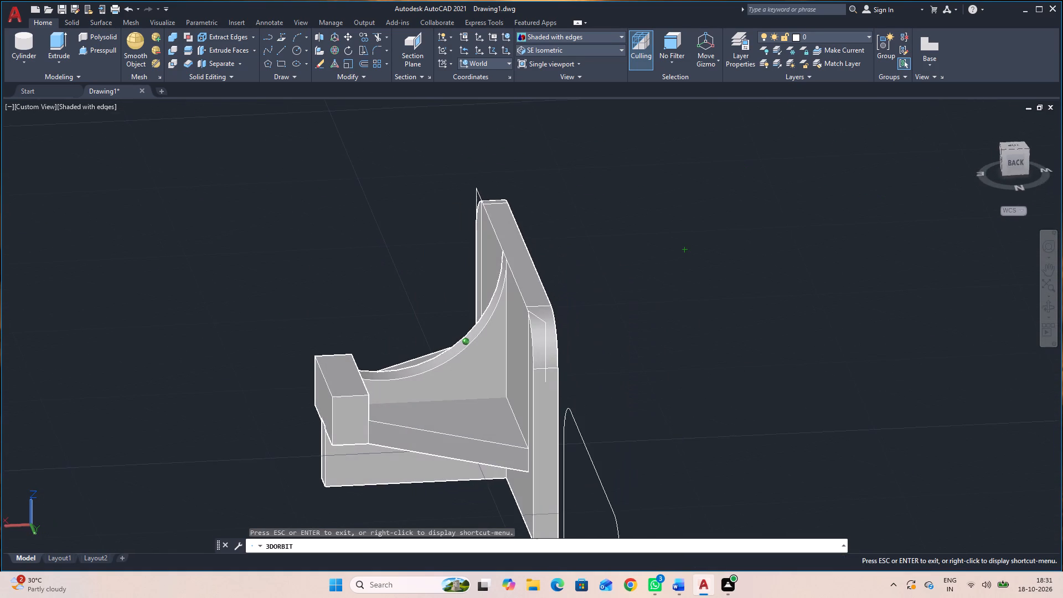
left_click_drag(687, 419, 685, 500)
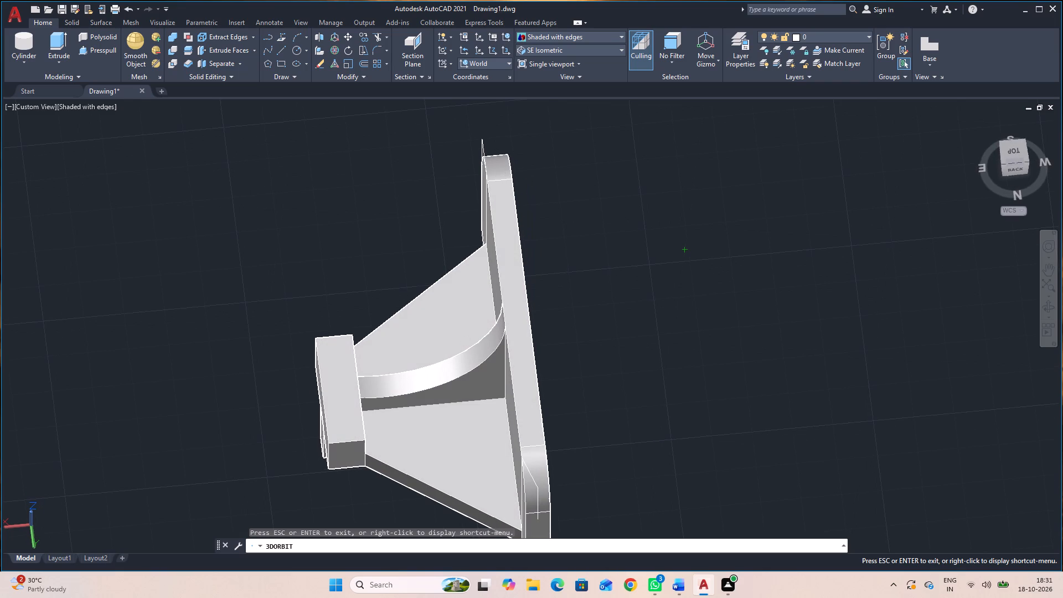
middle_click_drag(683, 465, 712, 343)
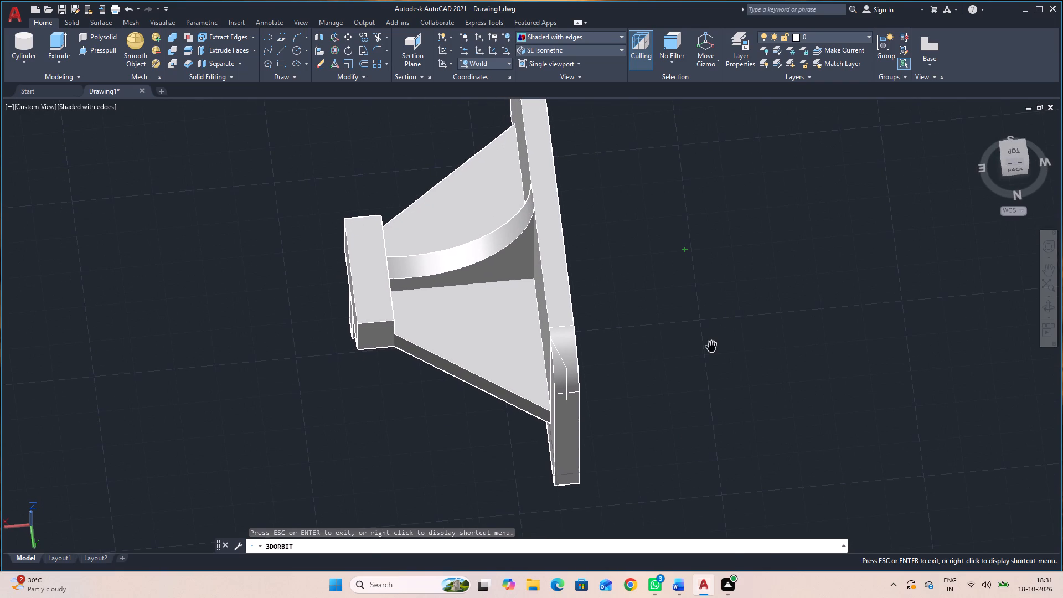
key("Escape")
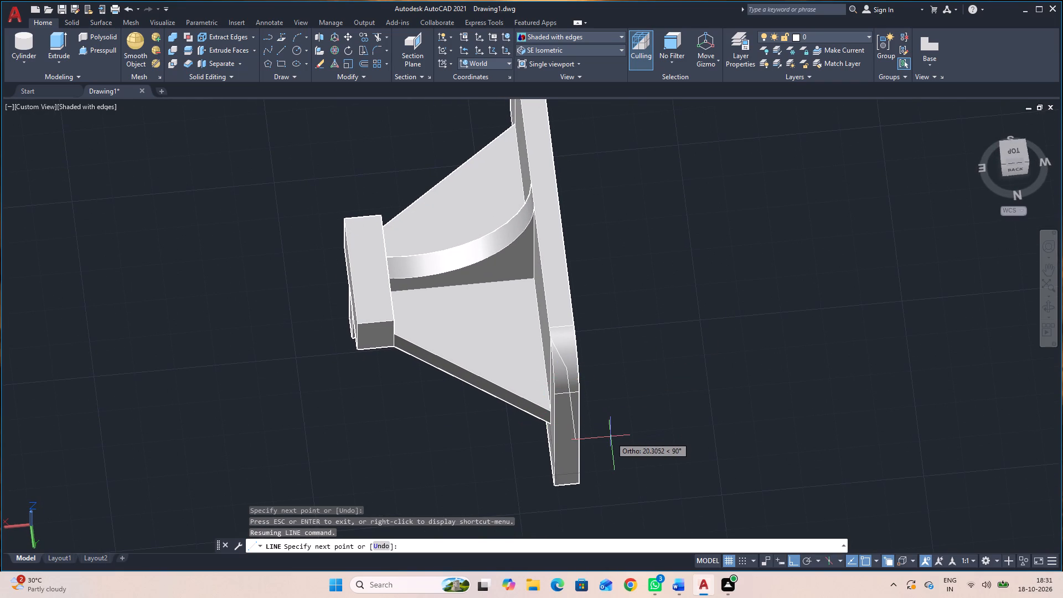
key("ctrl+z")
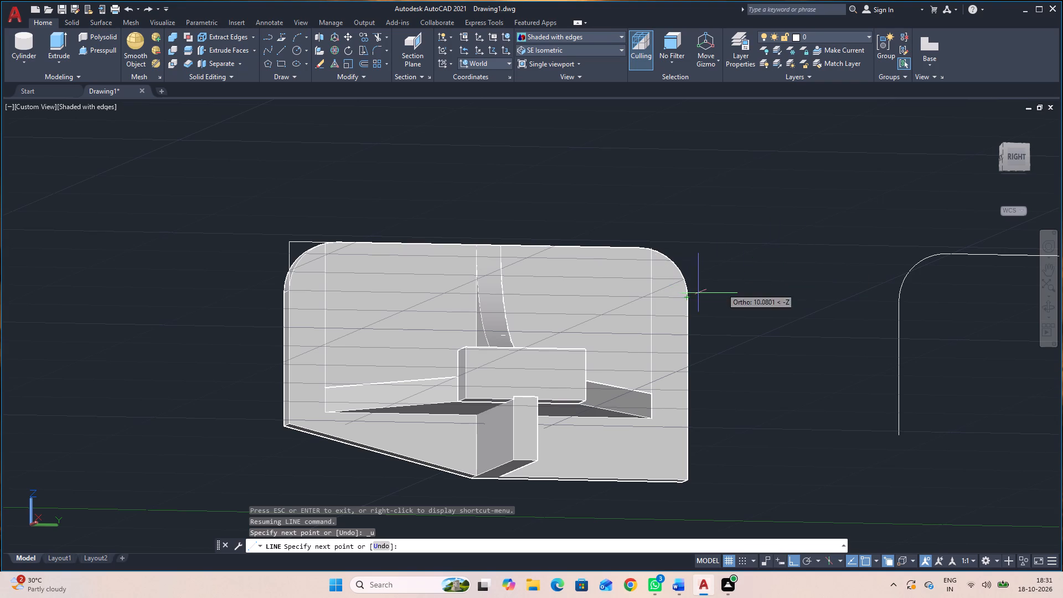
Continue the line to the uncut side's square corner, 45 units straight down, and over to the lower rib's bottom corner on the plate.
left_click(689, 251)
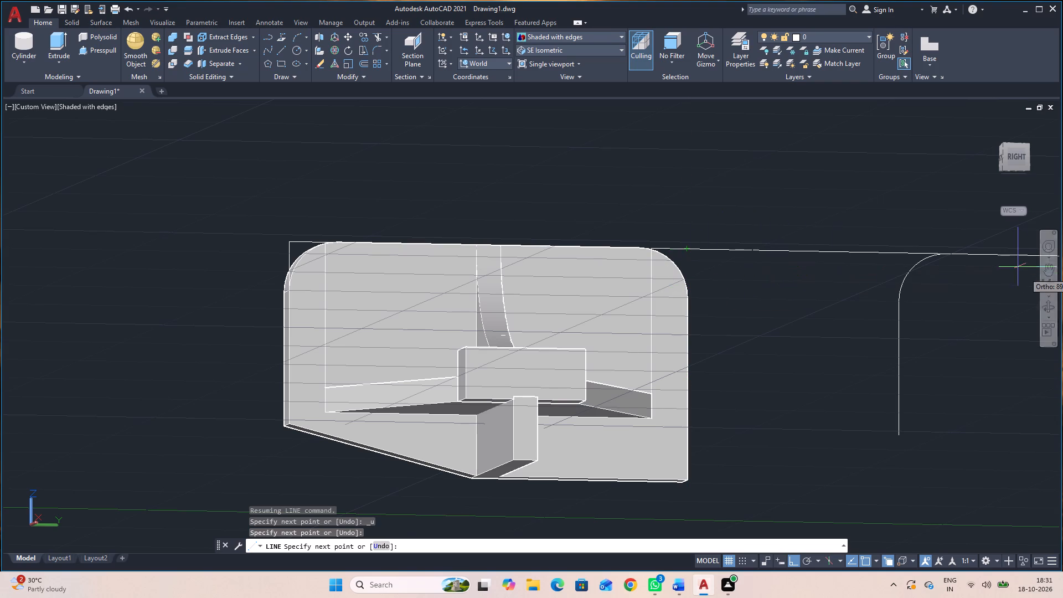
left_click(1044, 306)
left_click_drag(869, 280, 834, 389)
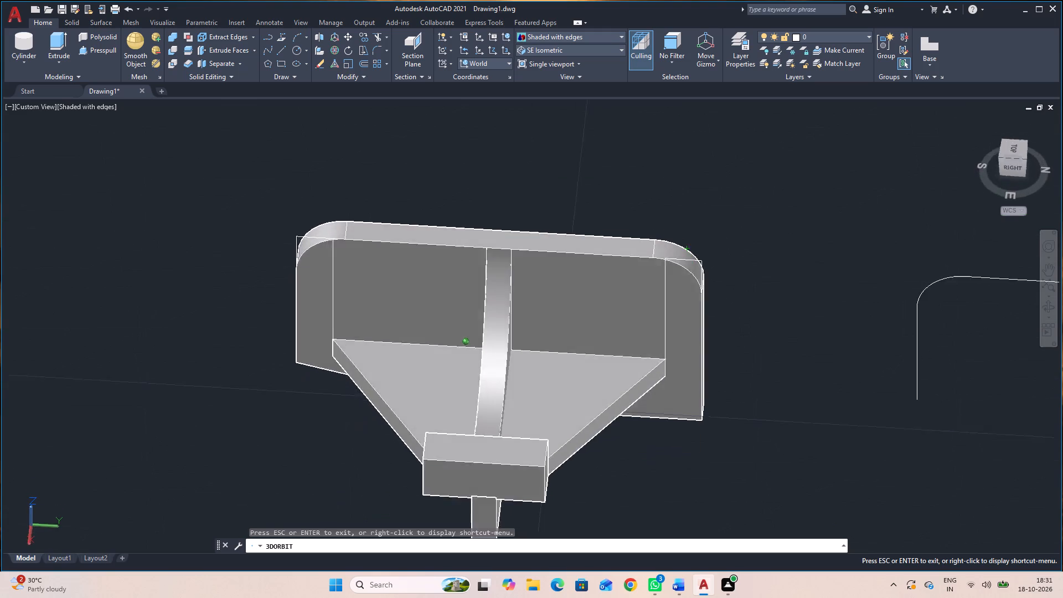
left_click_drag(834, 389, 862, 307)
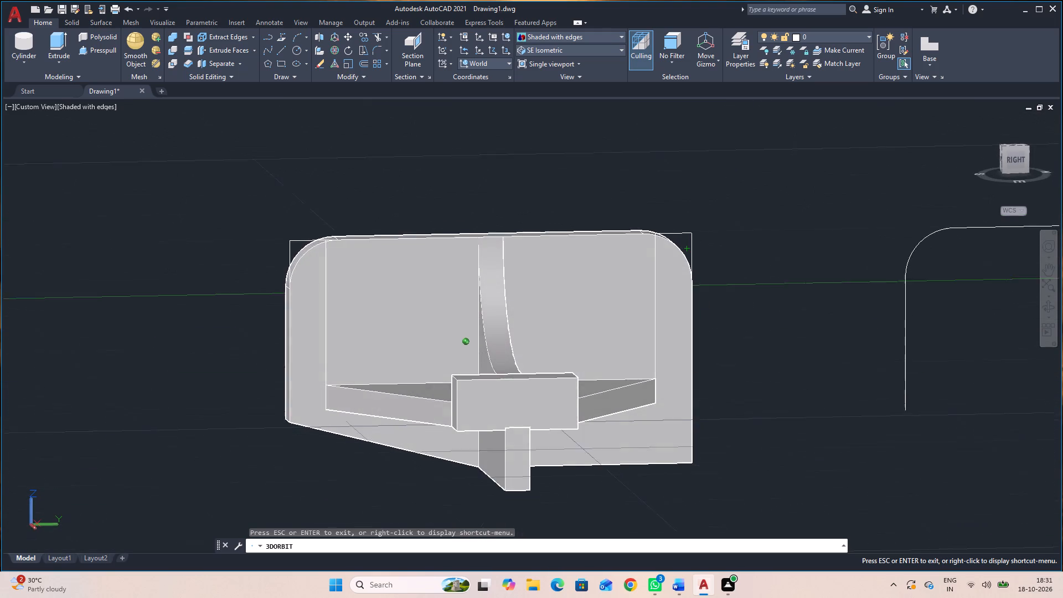
left_click_drag(862, 307, 864, 307)
key("Escape")
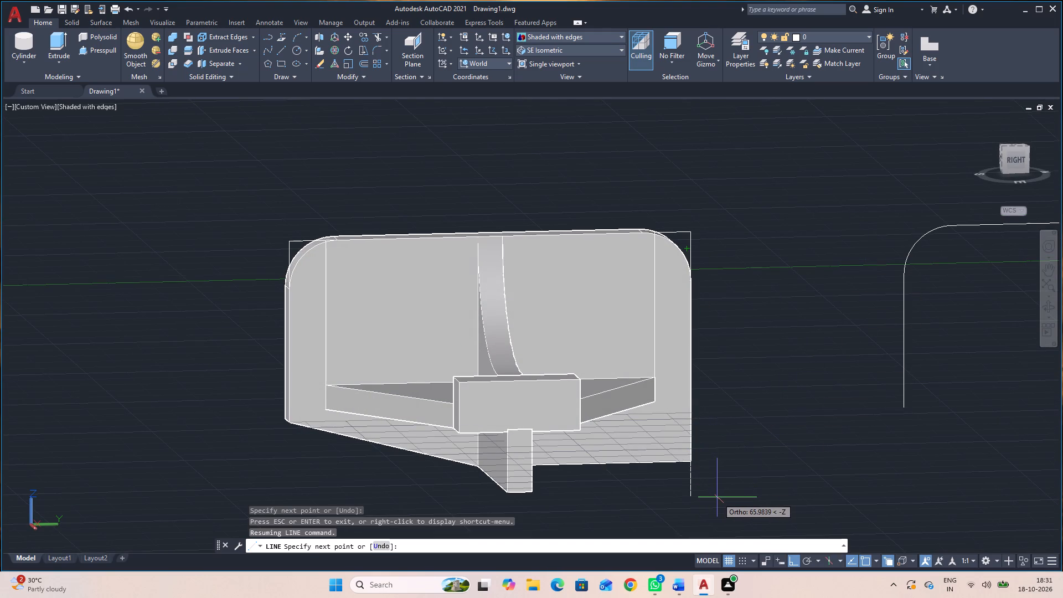
type("45")
key("Return")
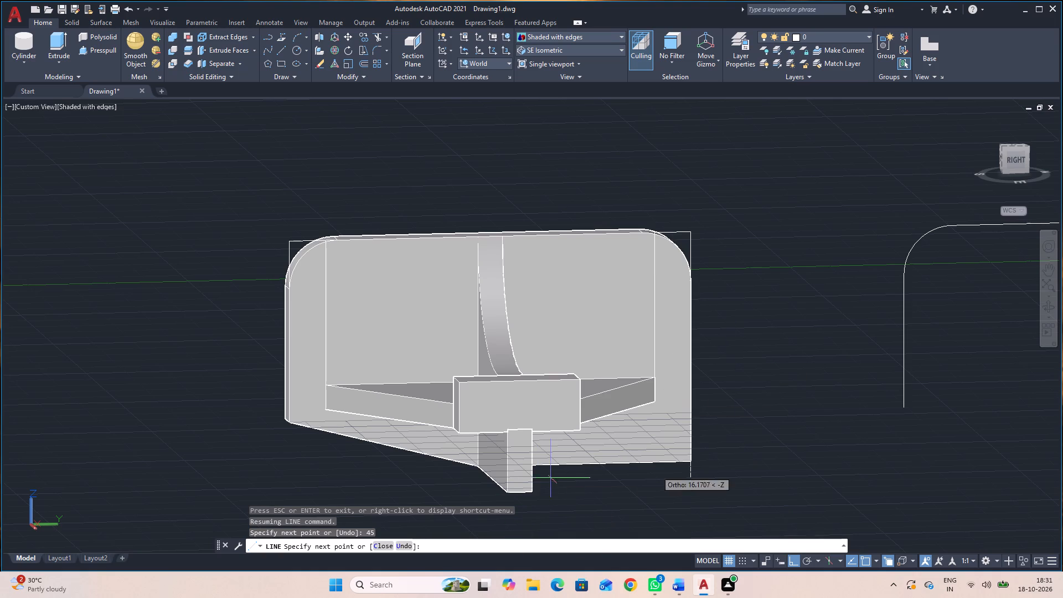
left_click(1051, 308)
left_click_drag(815, 480, 765, 473)
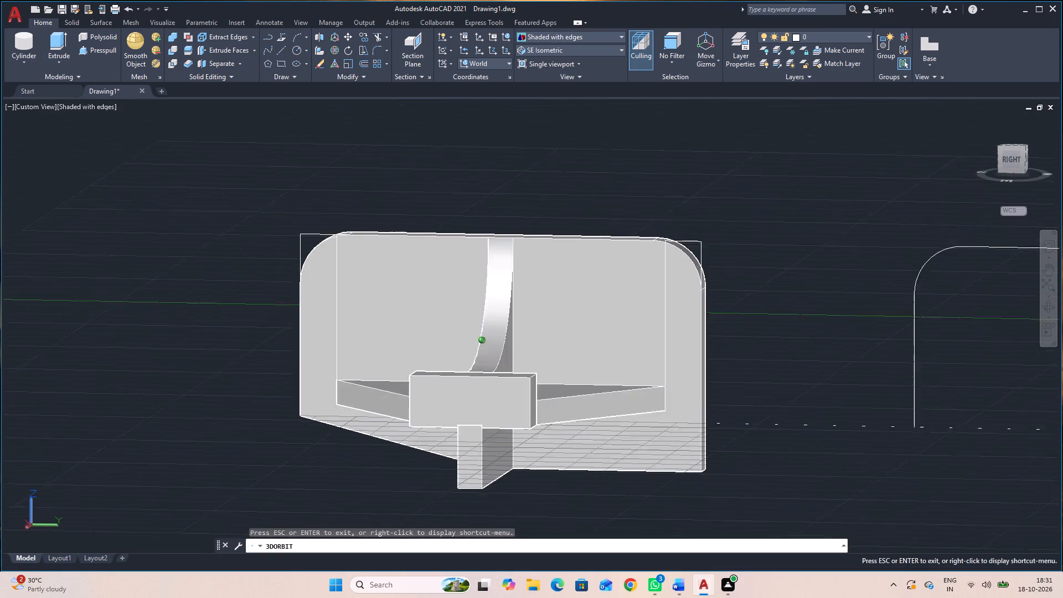
left_click_drag(765, 473, 753, 471)
key("Escape")
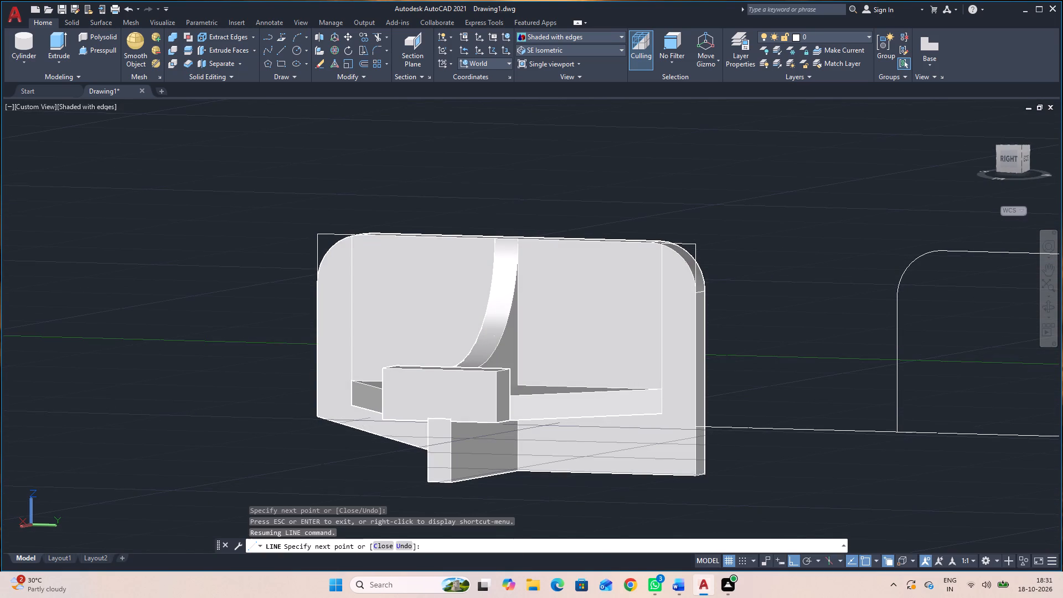
left_click(518, 468)
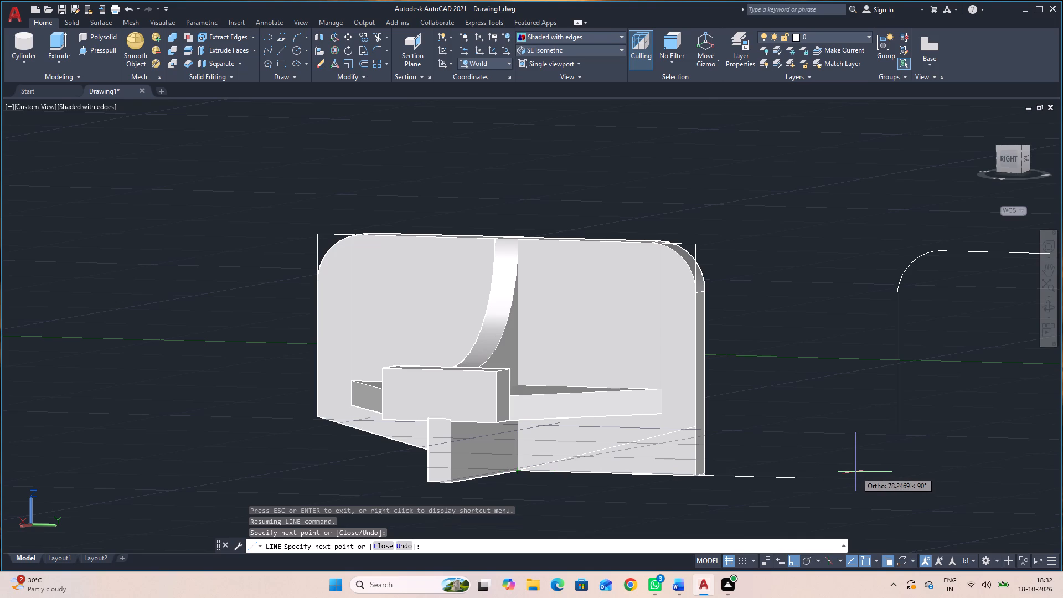
key("Escape")
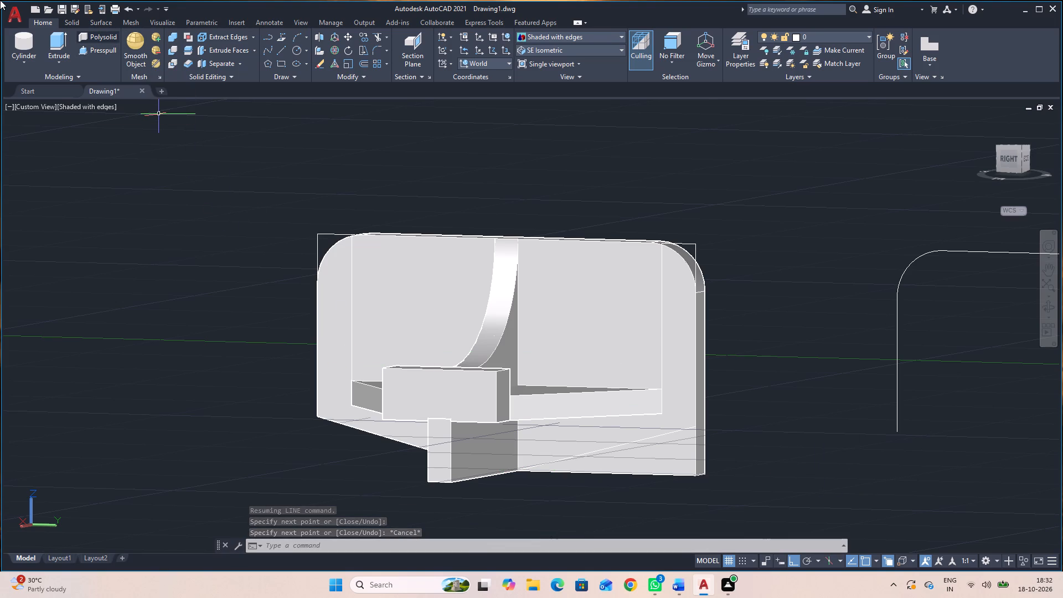
Presspull the triangular area below the new sloping line through the back plate to cut away its remaining lower corner.
left_click(103, 50)
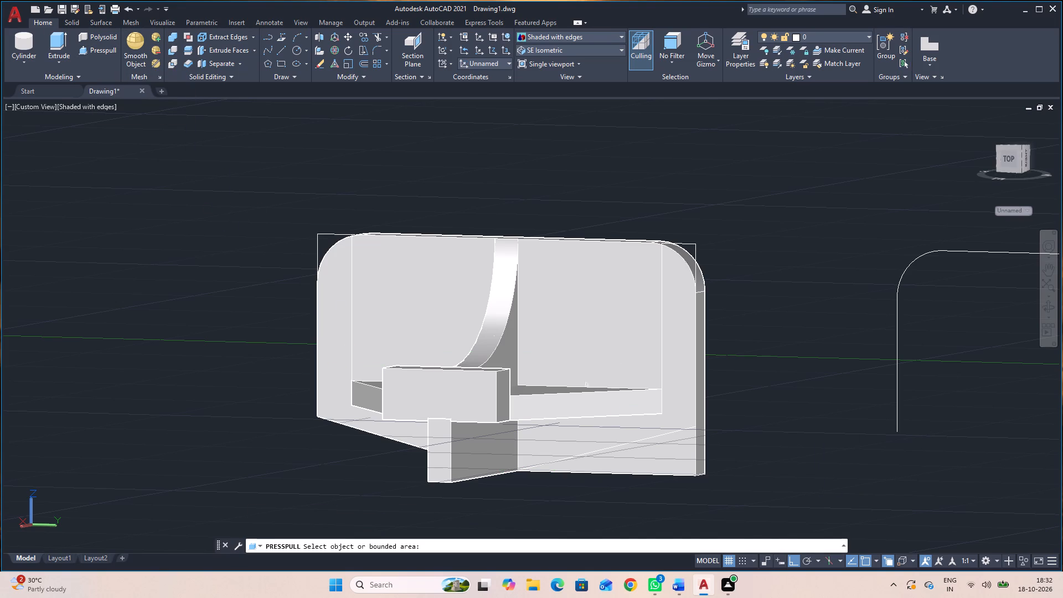
left_click(622, 462)
left_click(805, 460)
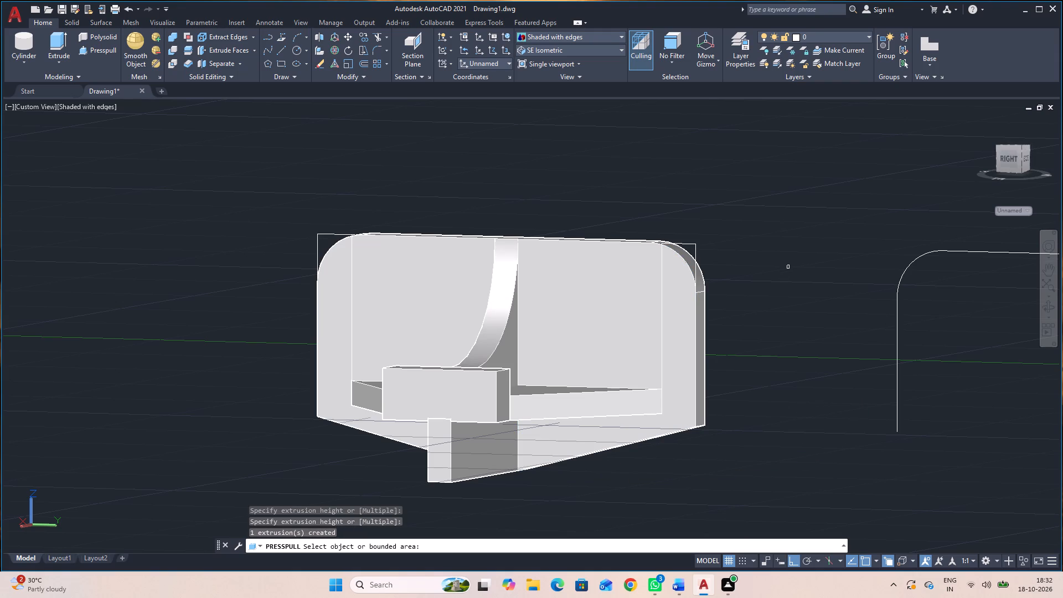
key("Escape")
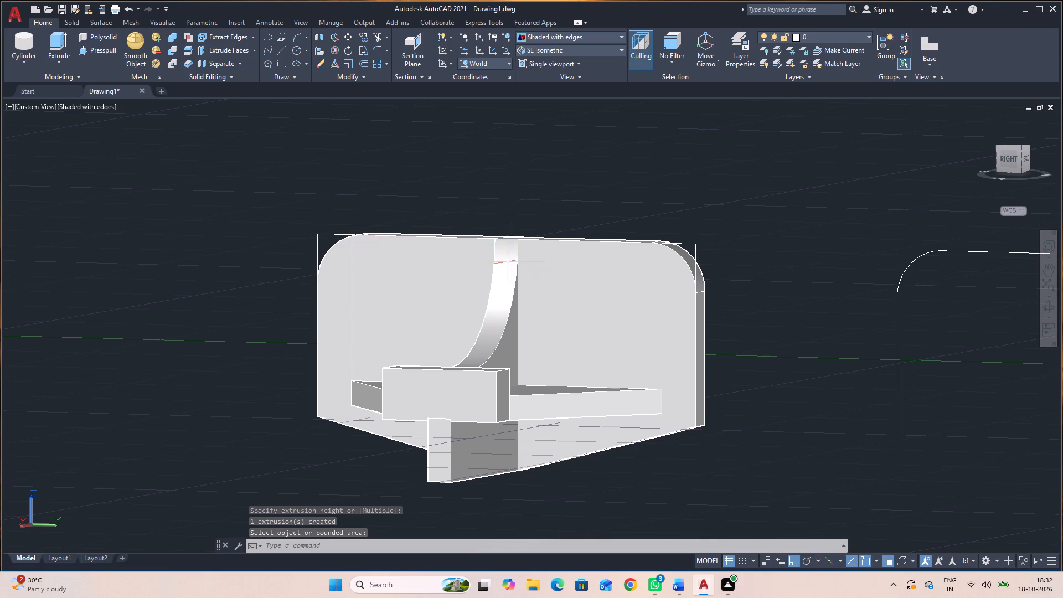
Return to the SE Isometric view and erase the loose rounded outline standing apart from the bracket.
left_click(605, 47)
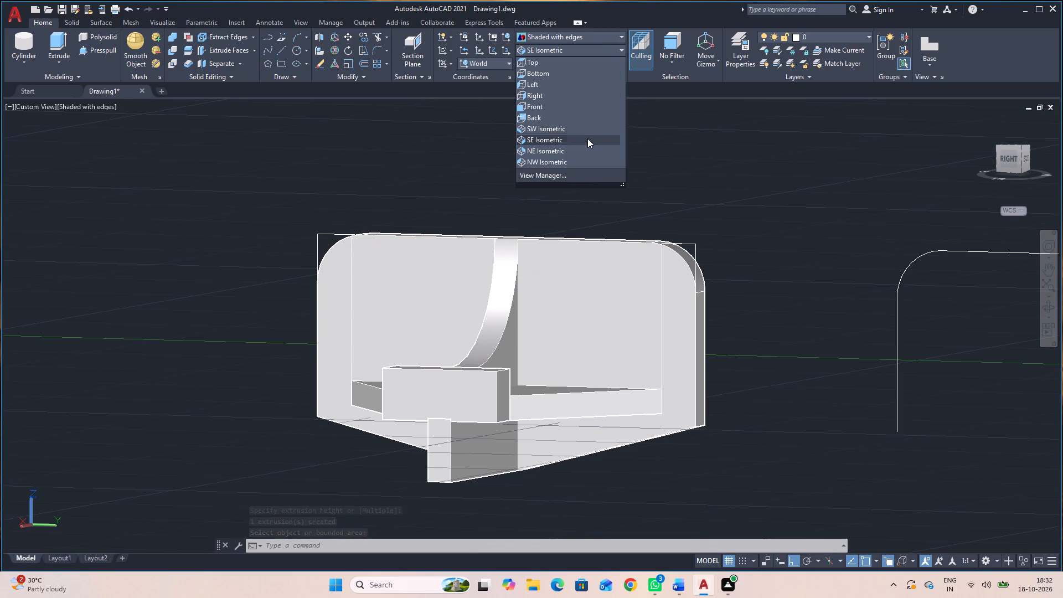
left_click(587, 141)
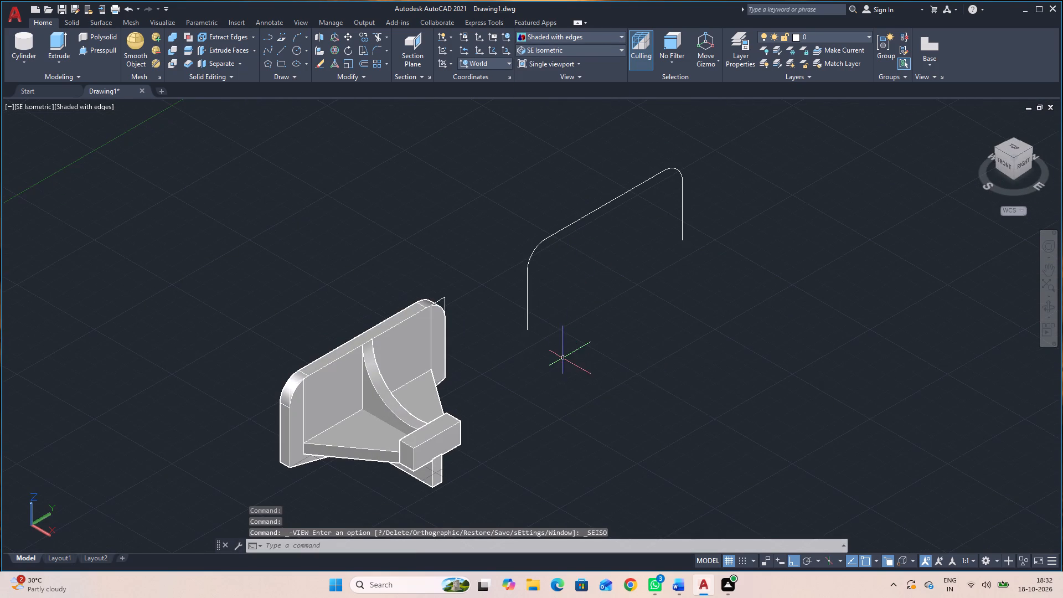
left_click(564, 360)
left_click(512, 197)
key("Delete")
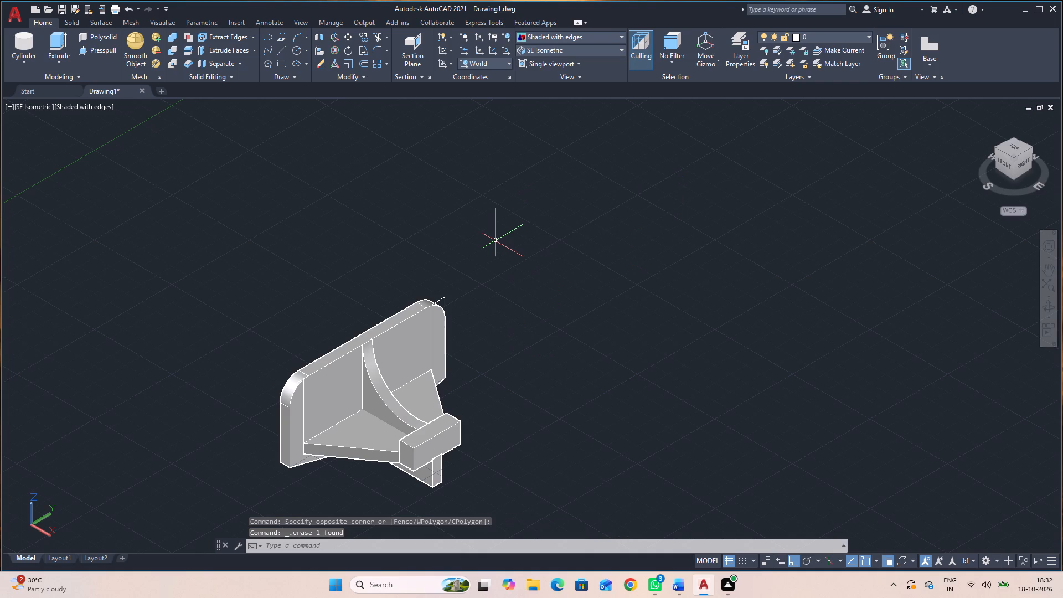
Erase the leftover construction lines at the plate's rounded corners, along its top edge and down its front face.
left_click(445, 296)
left_click(441, 297)
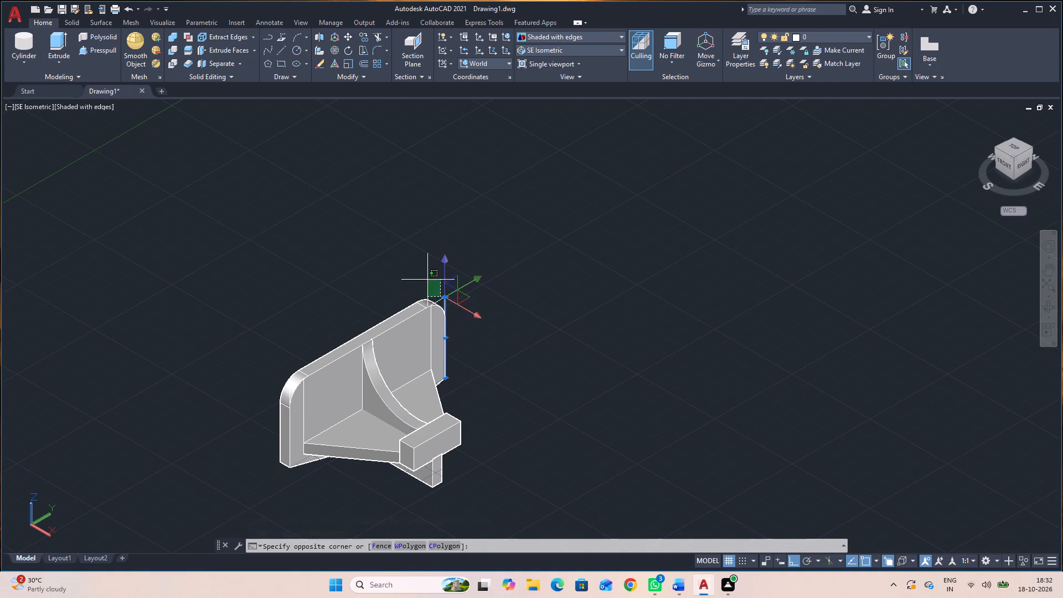
left_click(441, 301)
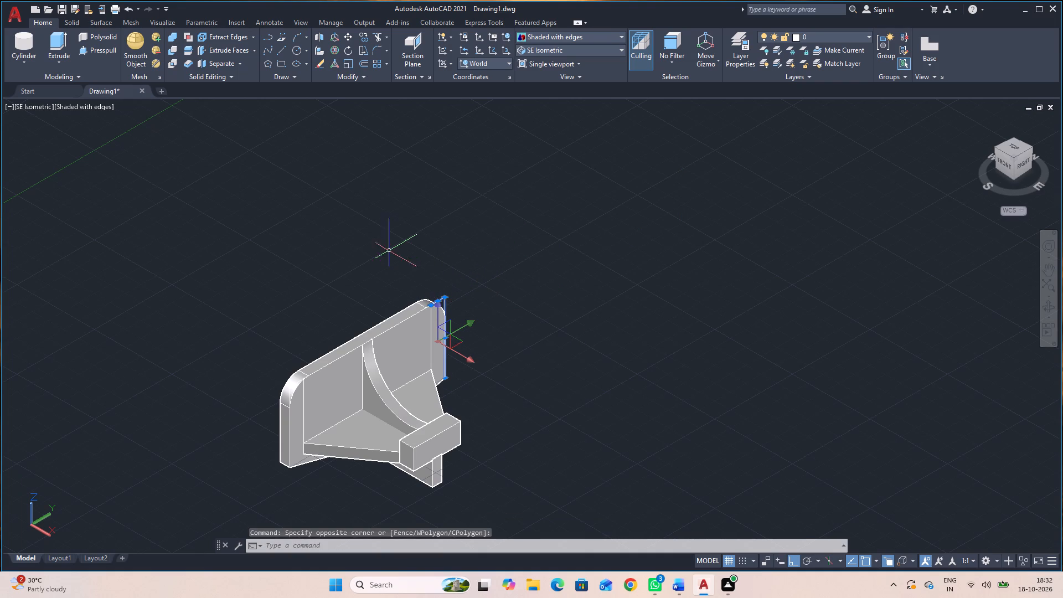
key("Delete")
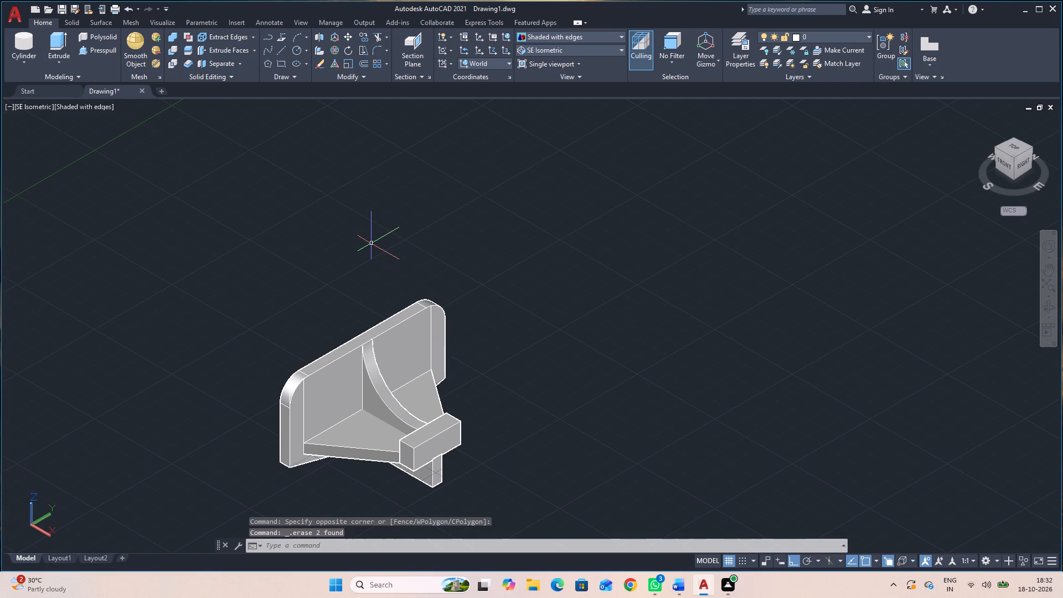
left_click(291, 386)
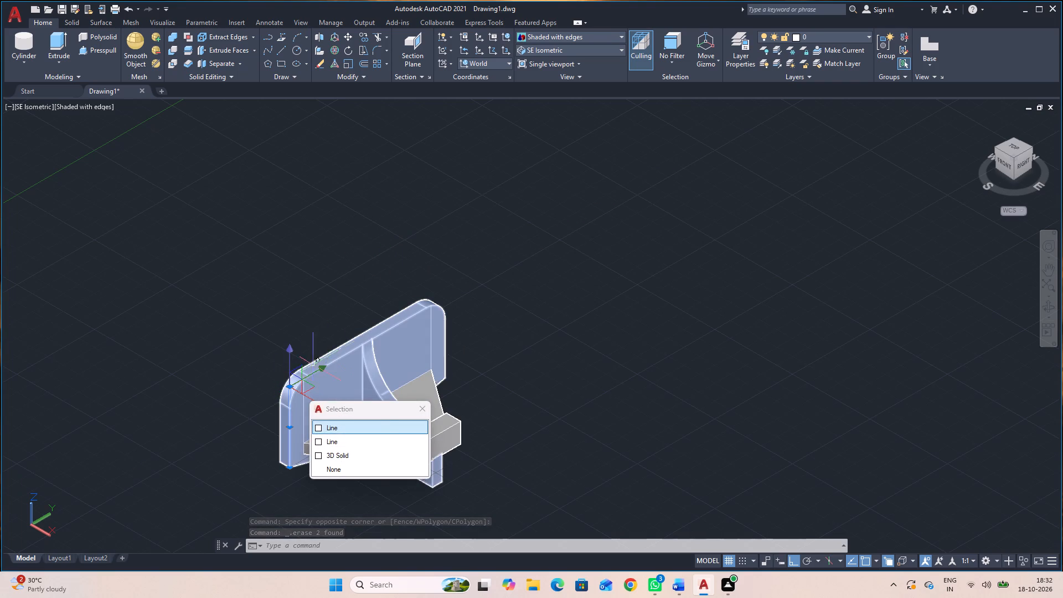
left_click(350, 352)
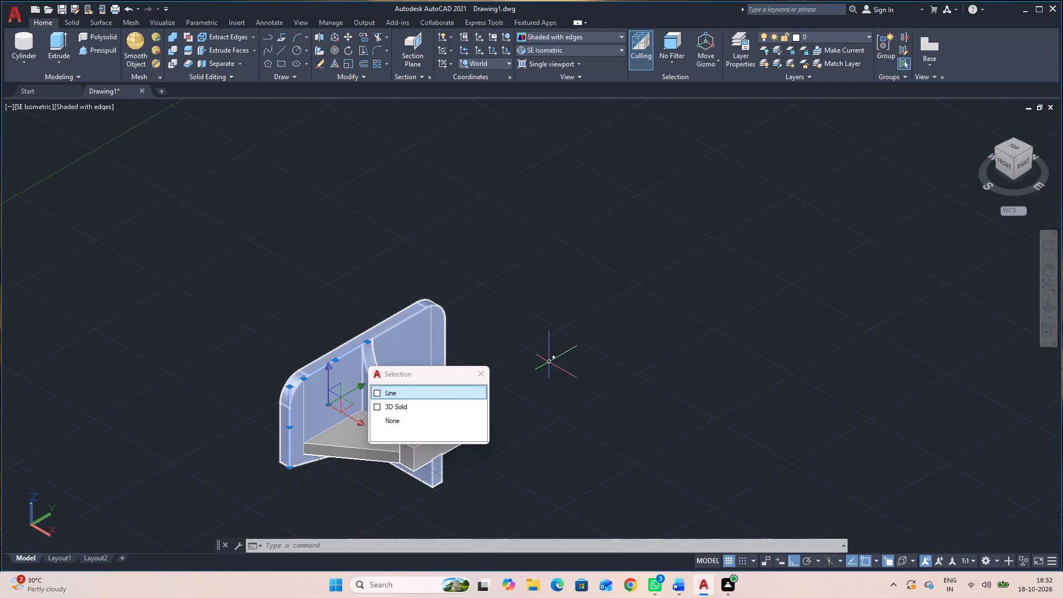
key("Delete")
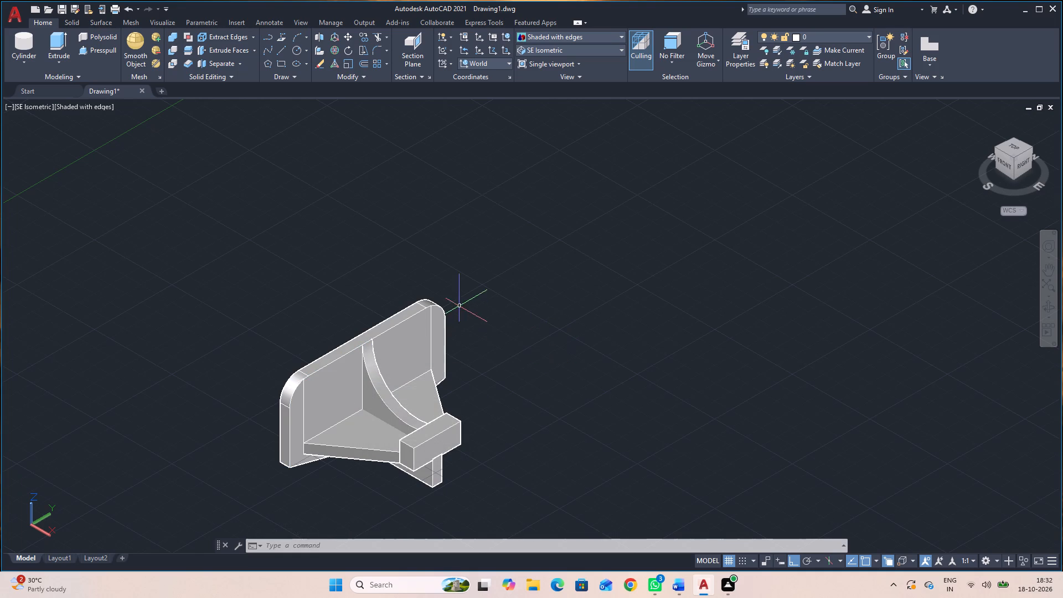
left_click(431, 312)
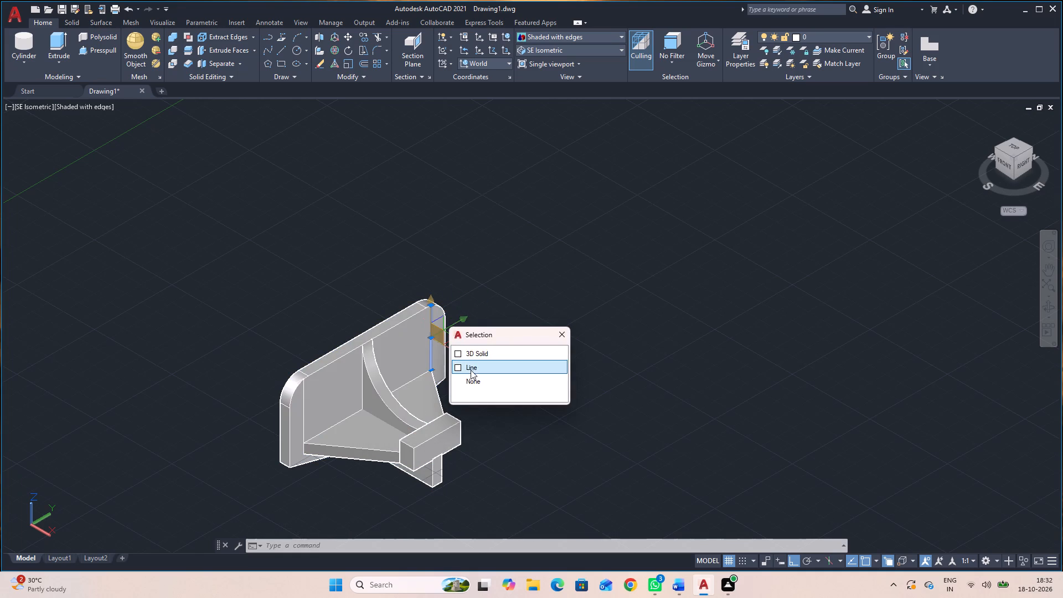
left_click(471, 370)
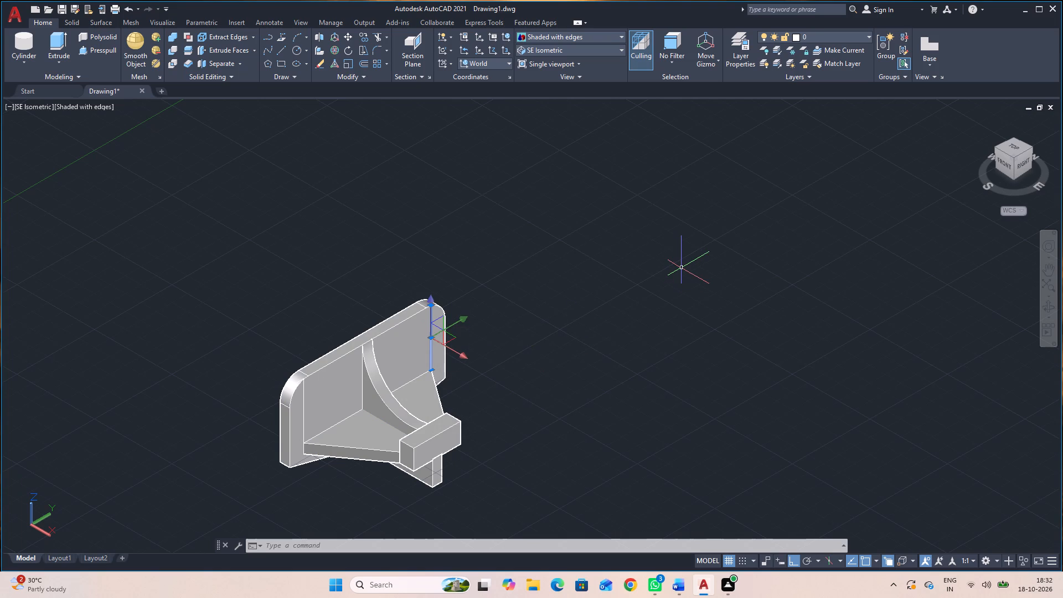
key("Delete")
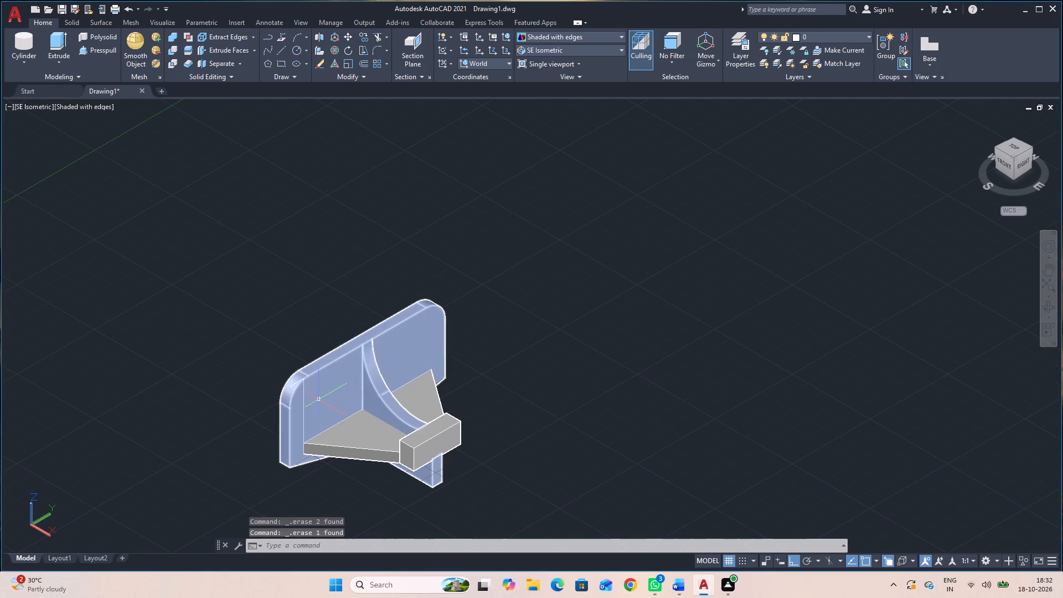
left_click(304, 404)
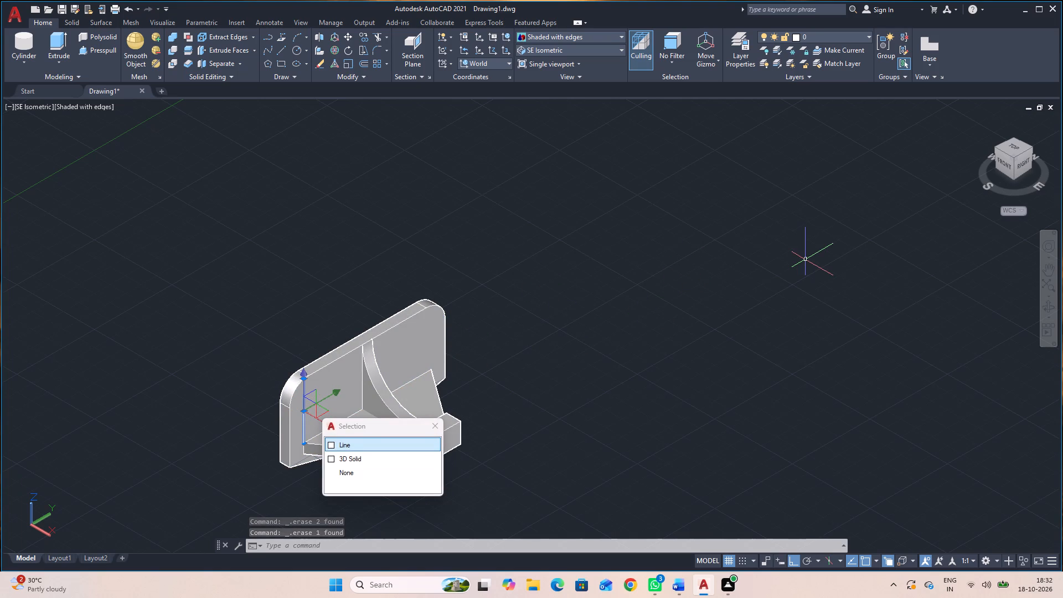
key("Delete")
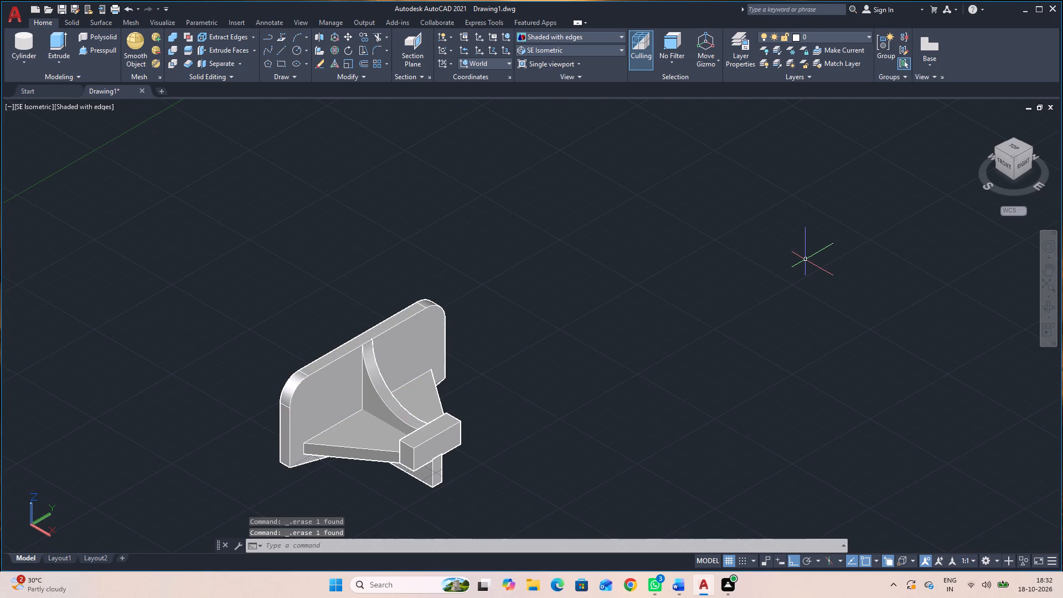
Union the plate, ribs, shelf and front block into a single solid.
type("union")
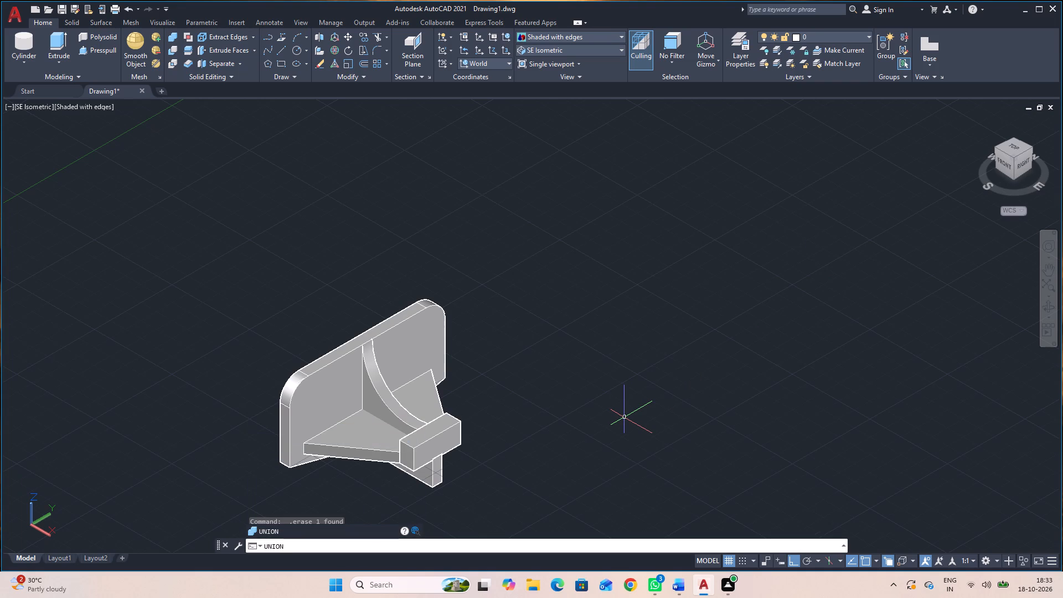
key("space")
left_click(494, 483)
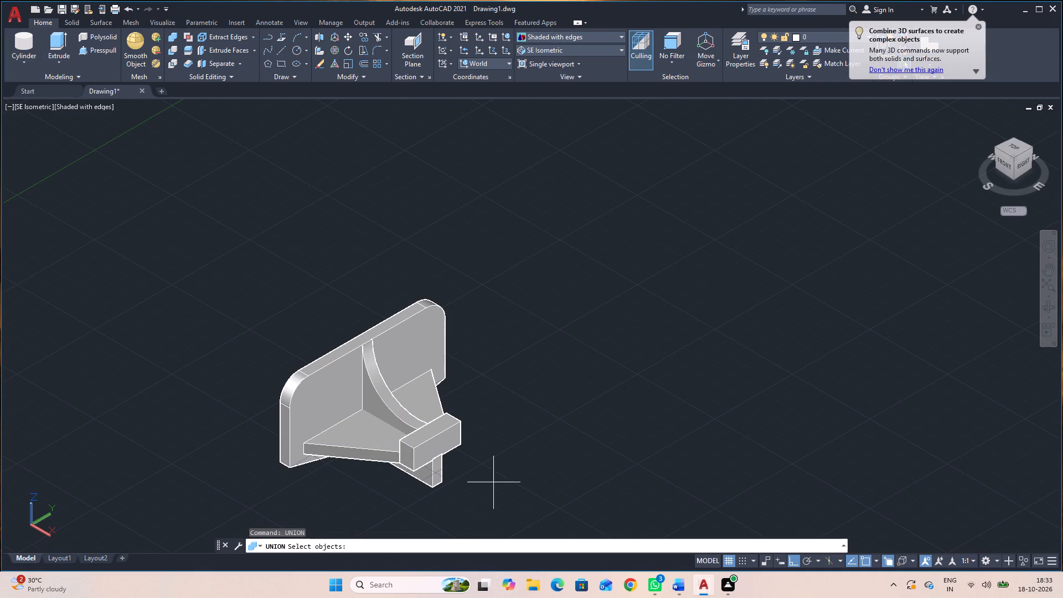
left_click(275, 310)
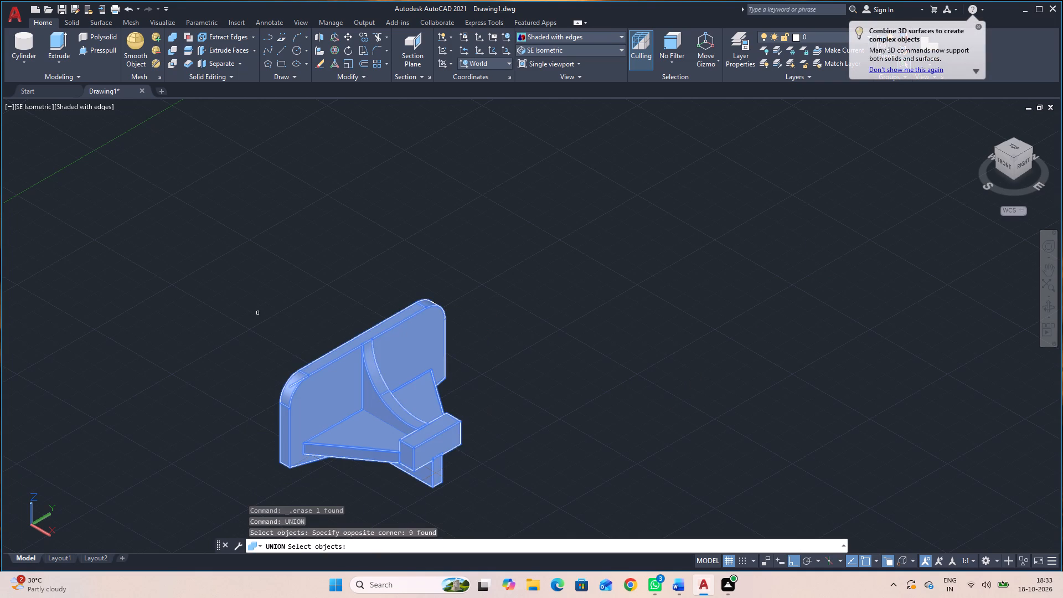
key("Return")
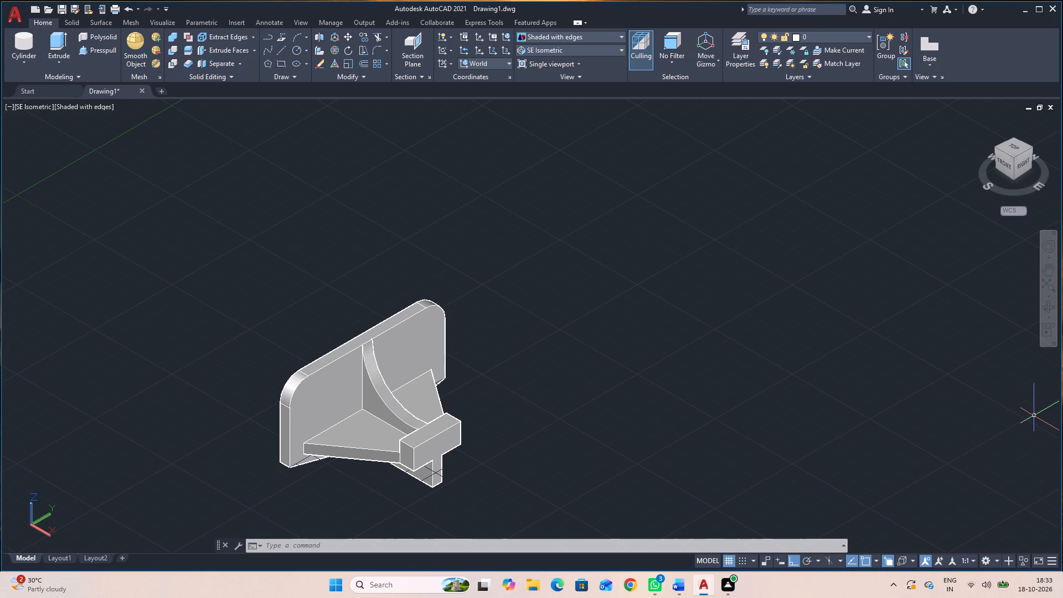
Examine the united bracket from below and from its right side.
left_click(1050, 304)
left_click_drag(708, 426, 709, 338)
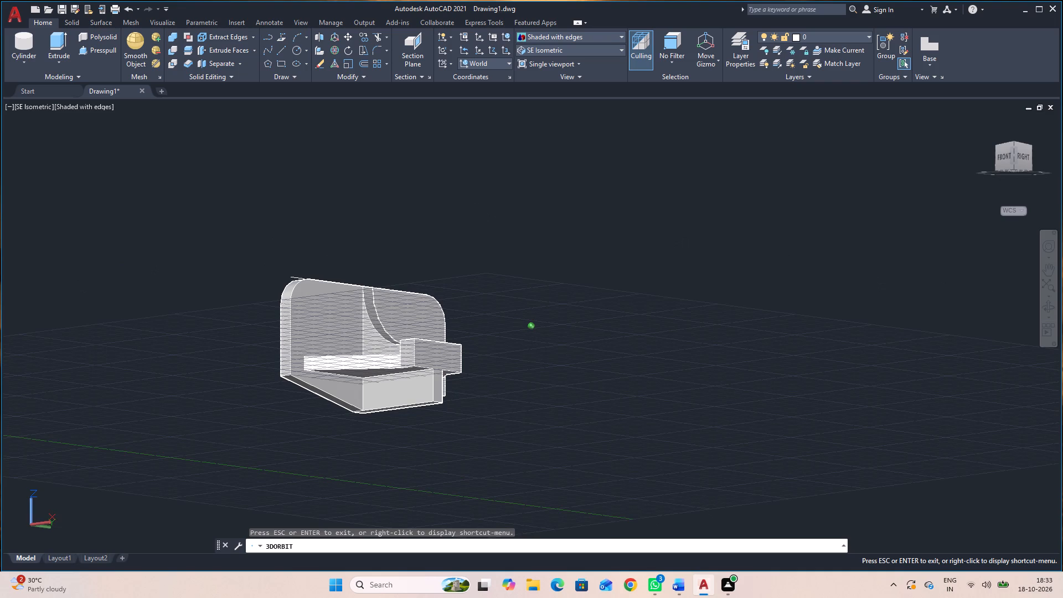
left_click_drag(709, 338, 711, 229)
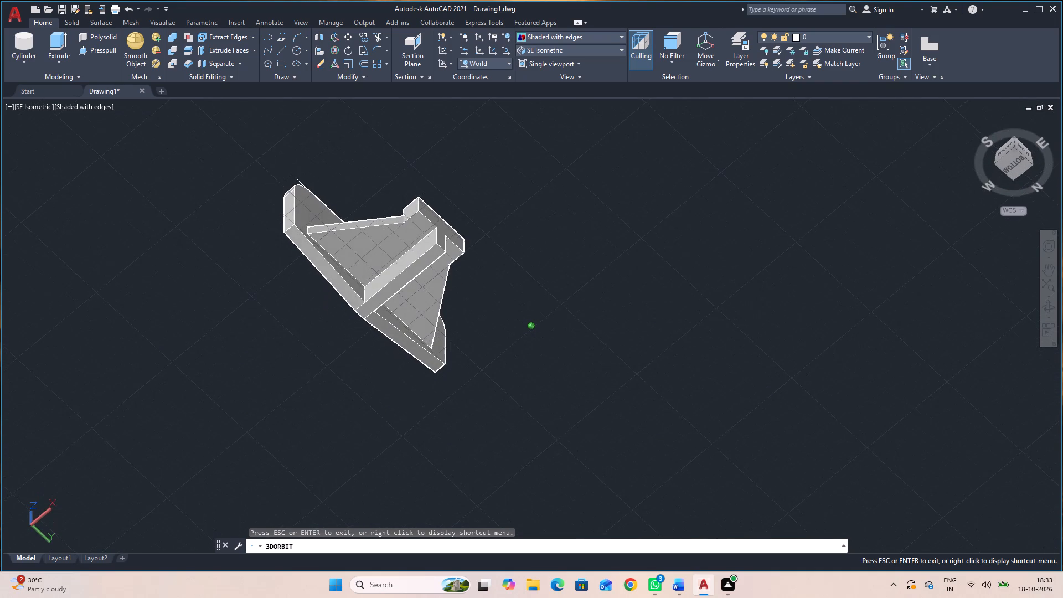
left_click_drag(711, 229, 710, 259)
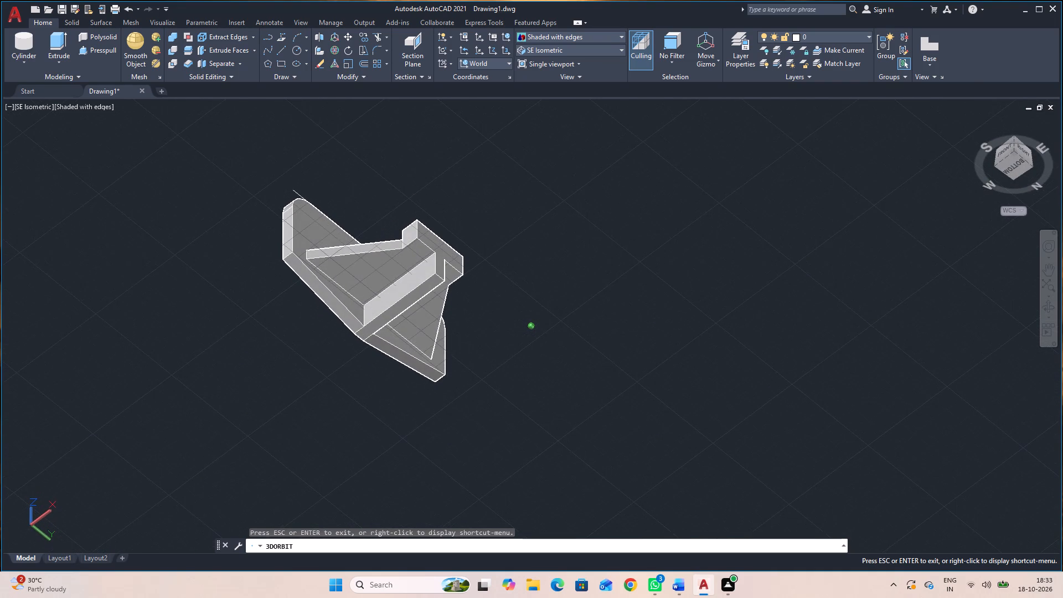
left_click_drag(710, 259, 660, 346)
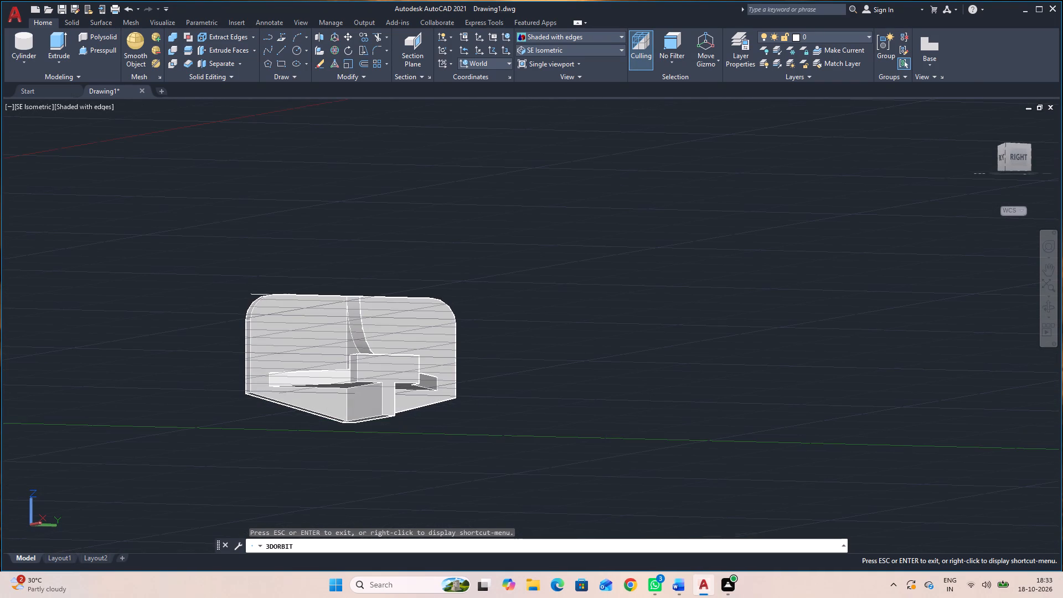
key("Escape")
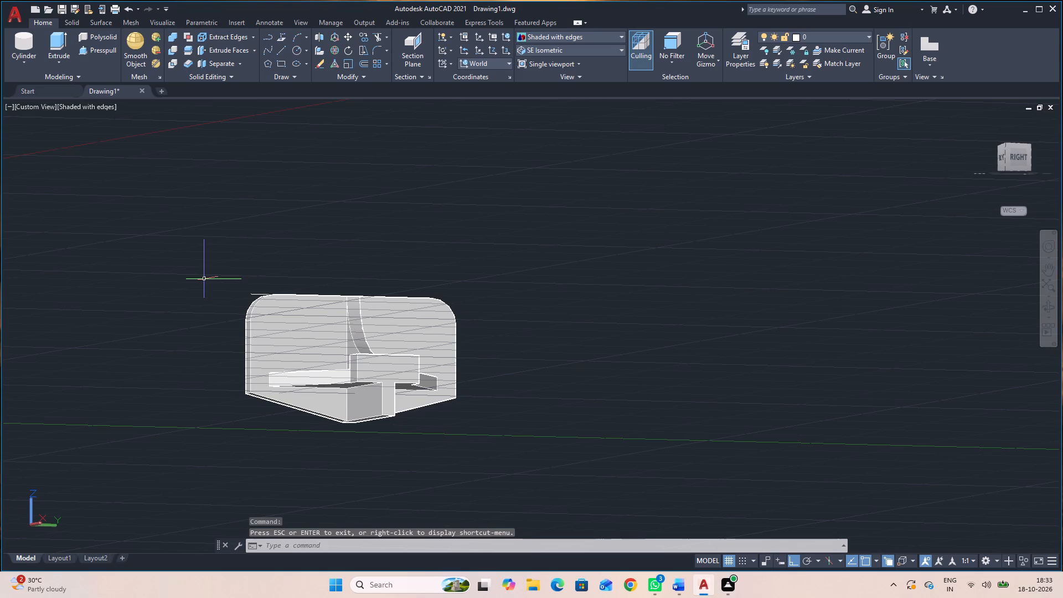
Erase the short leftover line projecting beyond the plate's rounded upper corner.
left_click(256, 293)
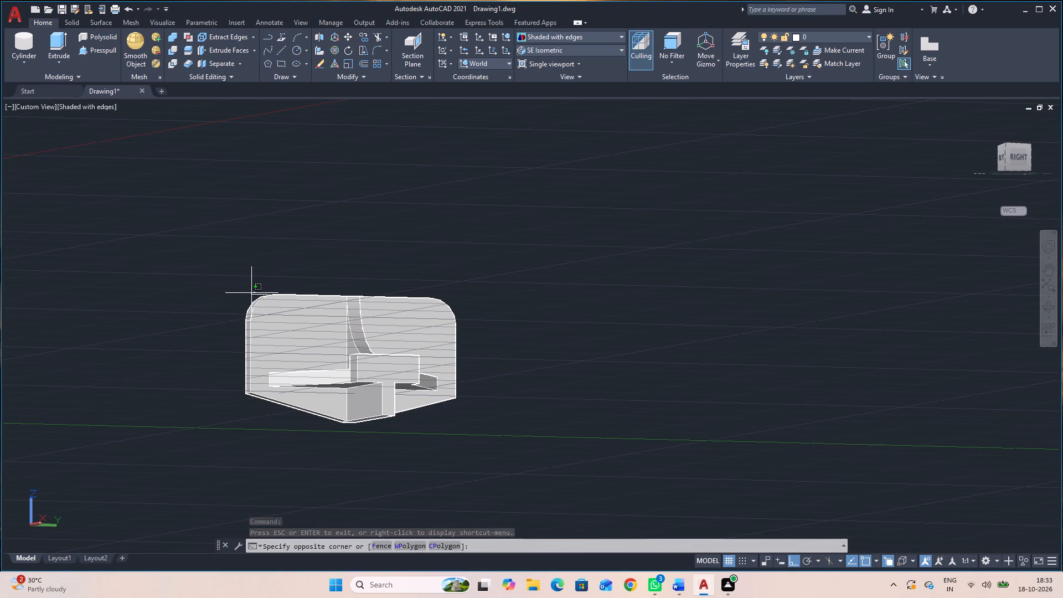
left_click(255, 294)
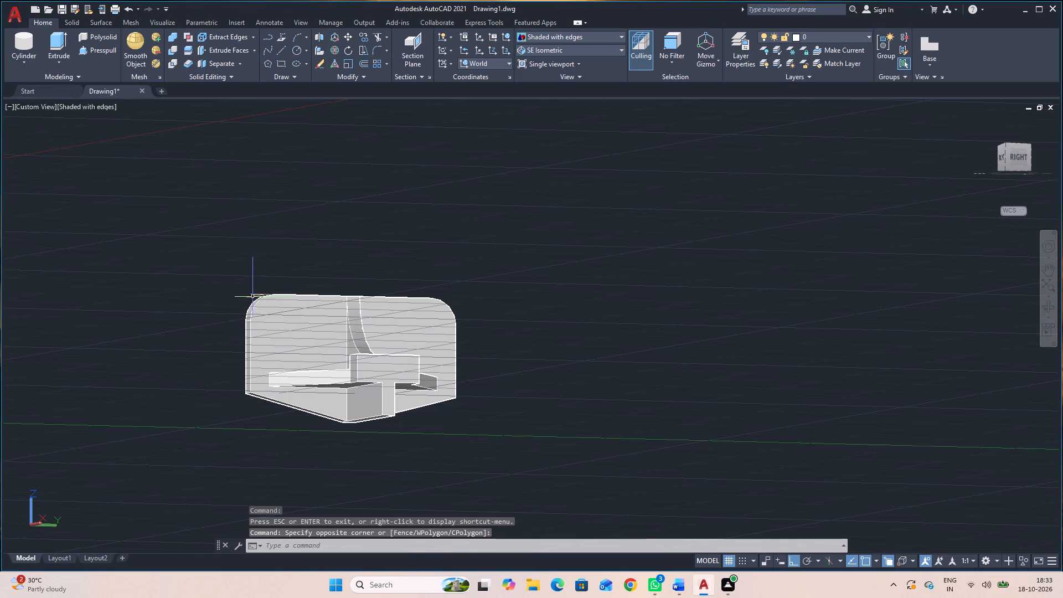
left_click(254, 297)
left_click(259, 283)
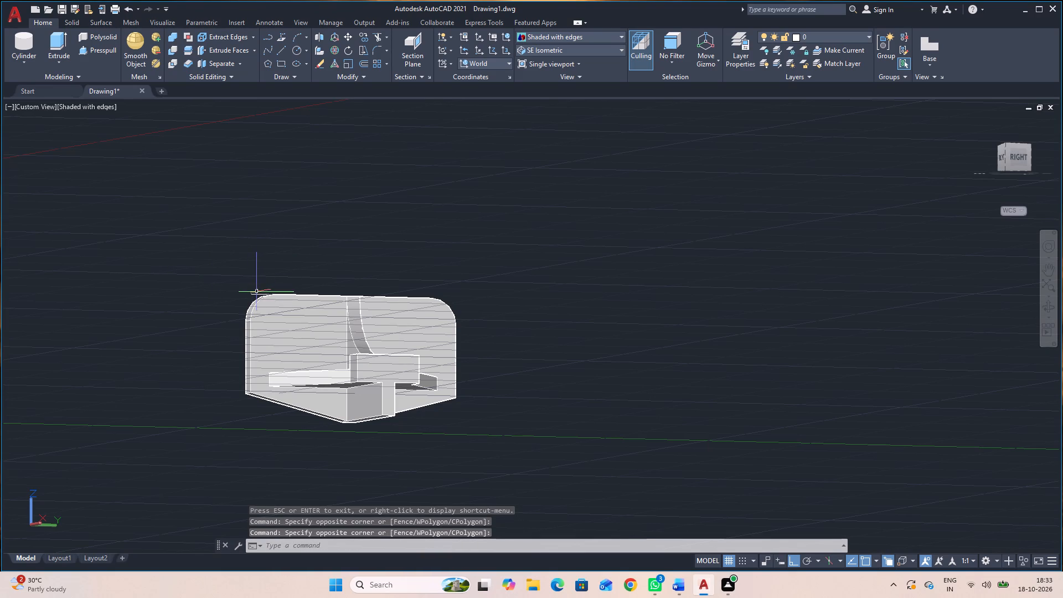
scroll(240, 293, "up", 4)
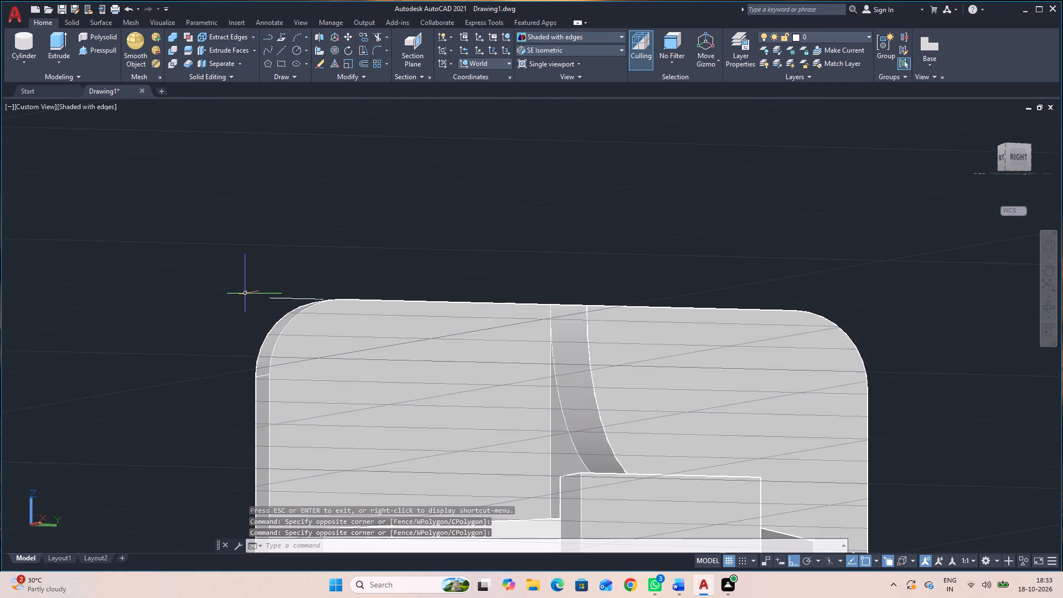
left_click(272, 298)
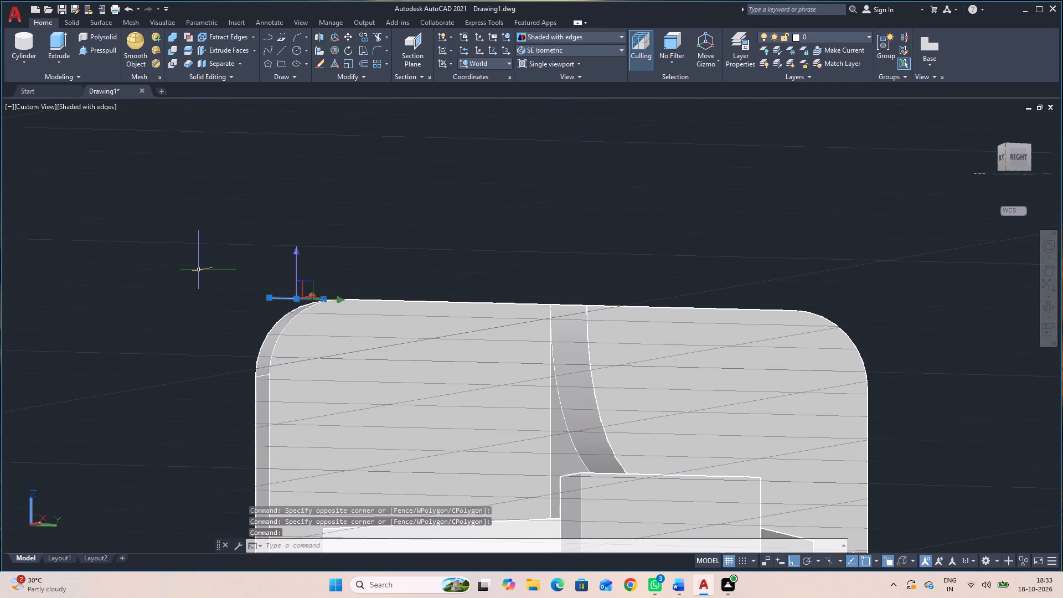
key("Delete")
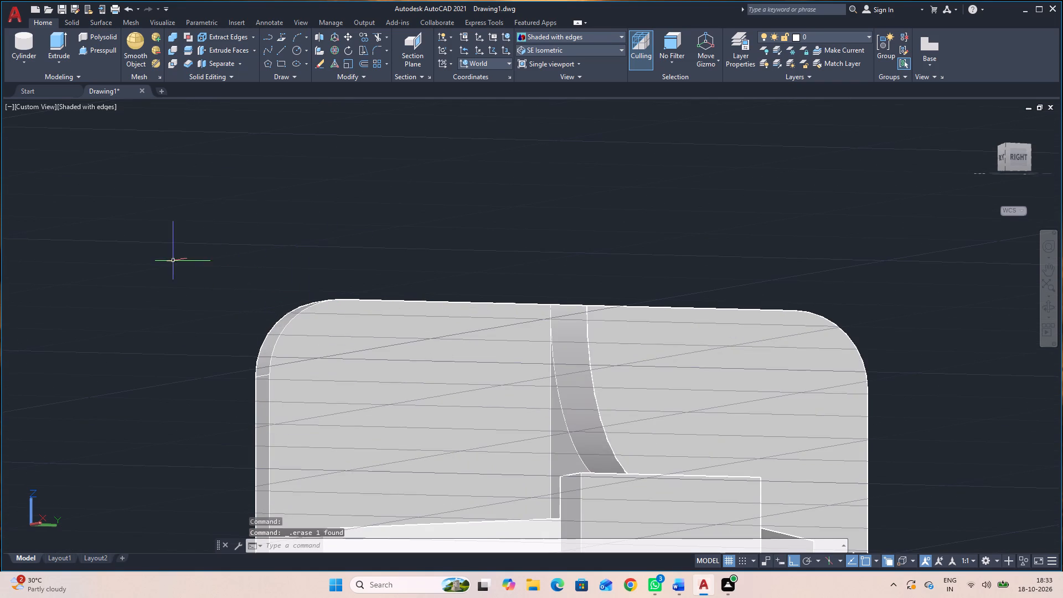
Undo back through the union, the construction-line erasures, and the press-pull edits and guide lines that formed the plate's sloped bottom.
scroll(396, 232, "down", 2)
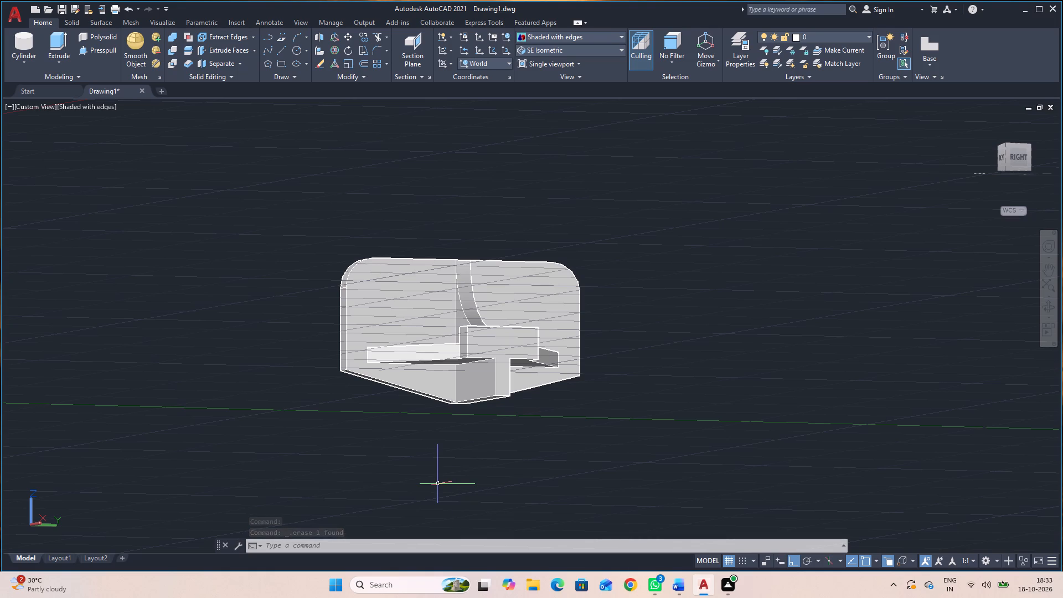
key("ctrl+z")
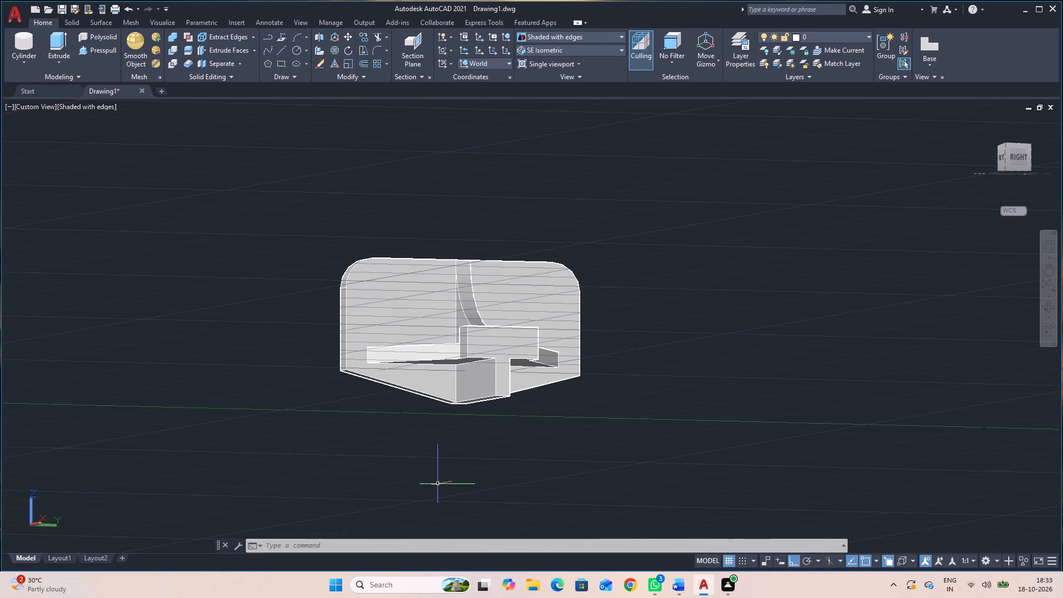
key("ctrl+z")
key("ctrl+z")
key("ctrl+z")
key("ctrl+z")
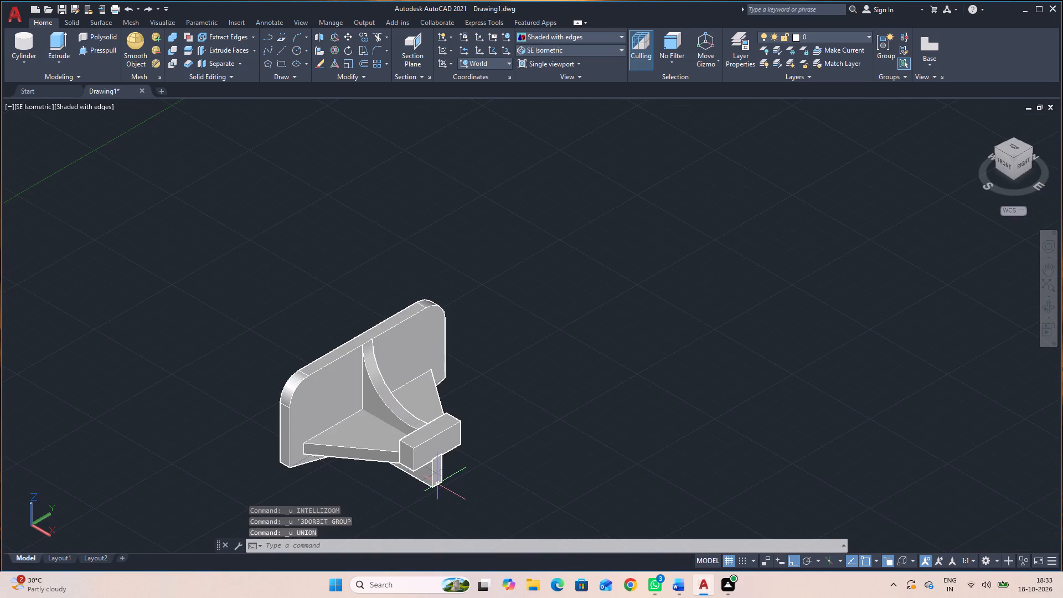
key("ctrl+z")
key("ctrl+z")
key("ctrl+z")
key("ctrl+z")
key("ctrl+z")
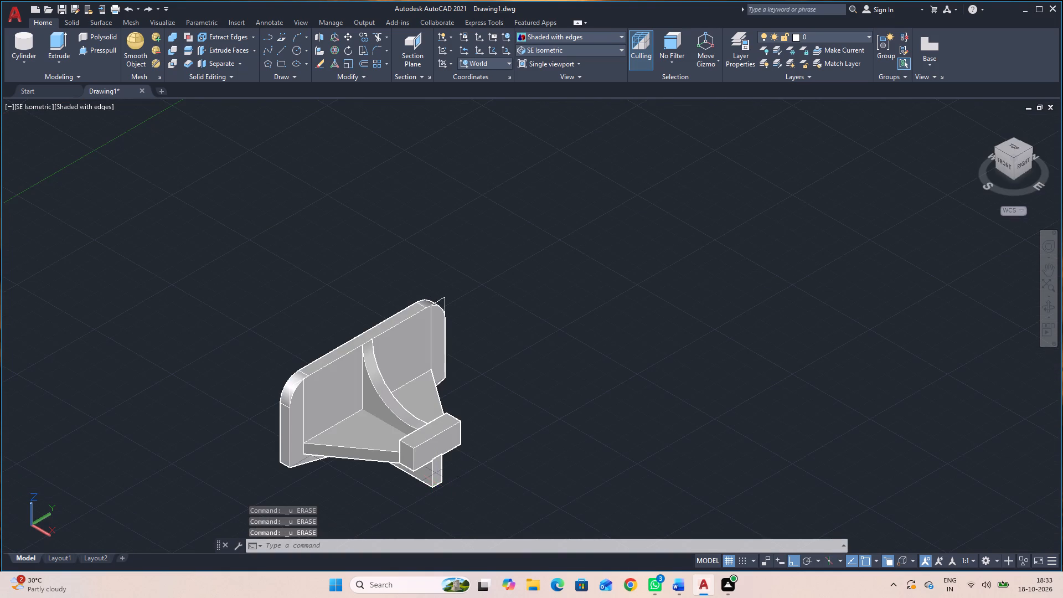
key("ctrl+z")
key("ctrl+z")
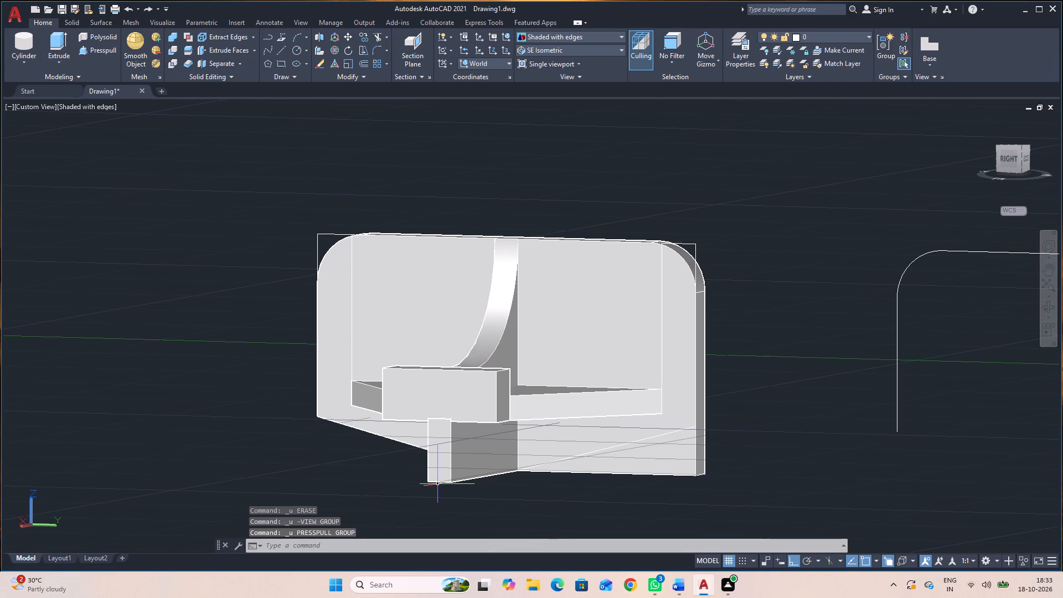
key("ctrl+z")
key("ctrl+z")
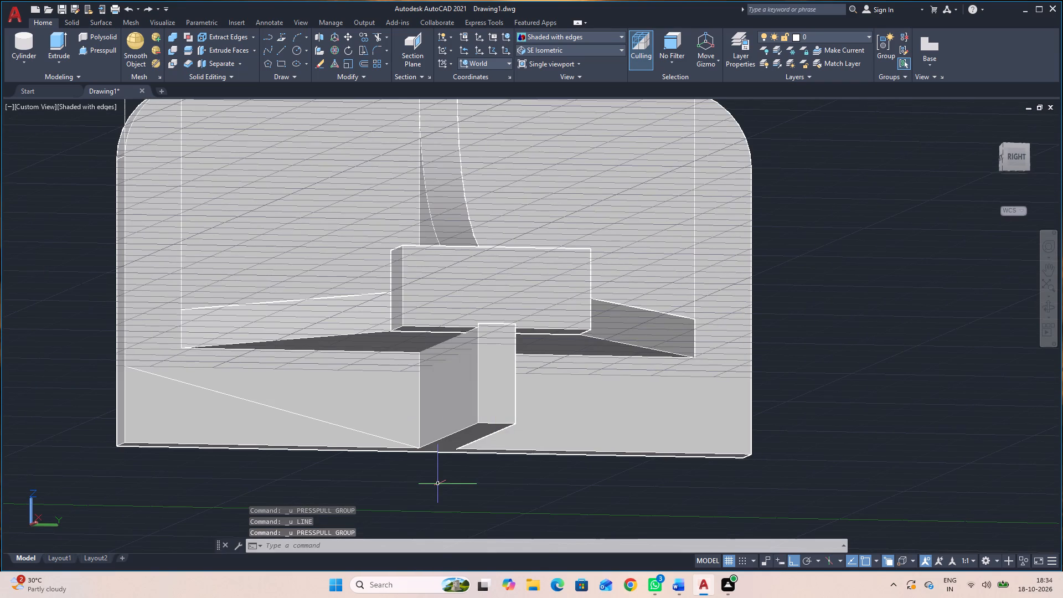
key("ctrl+z")
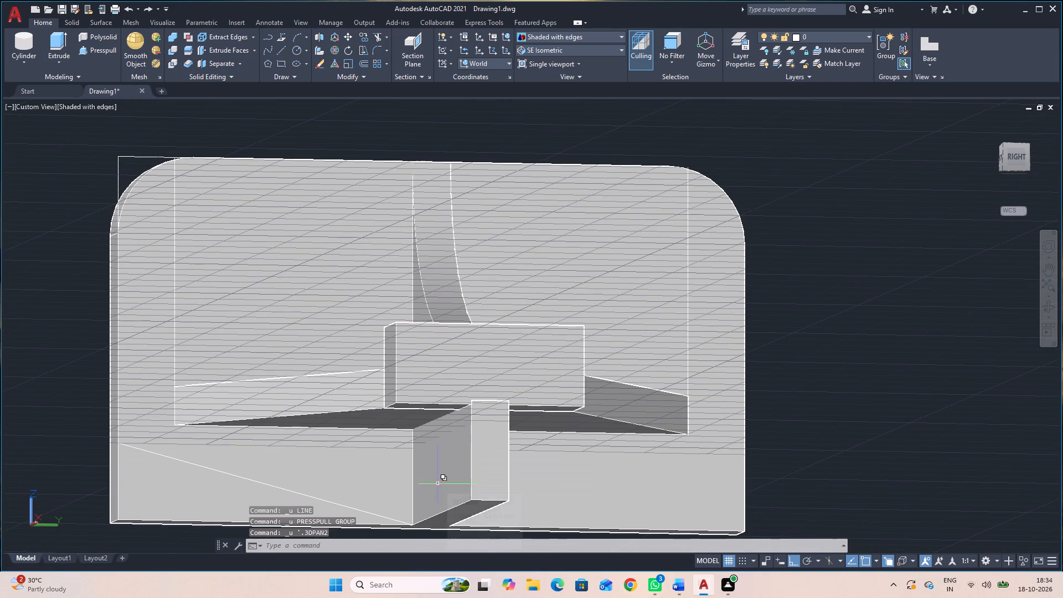
key("ctrl+z")
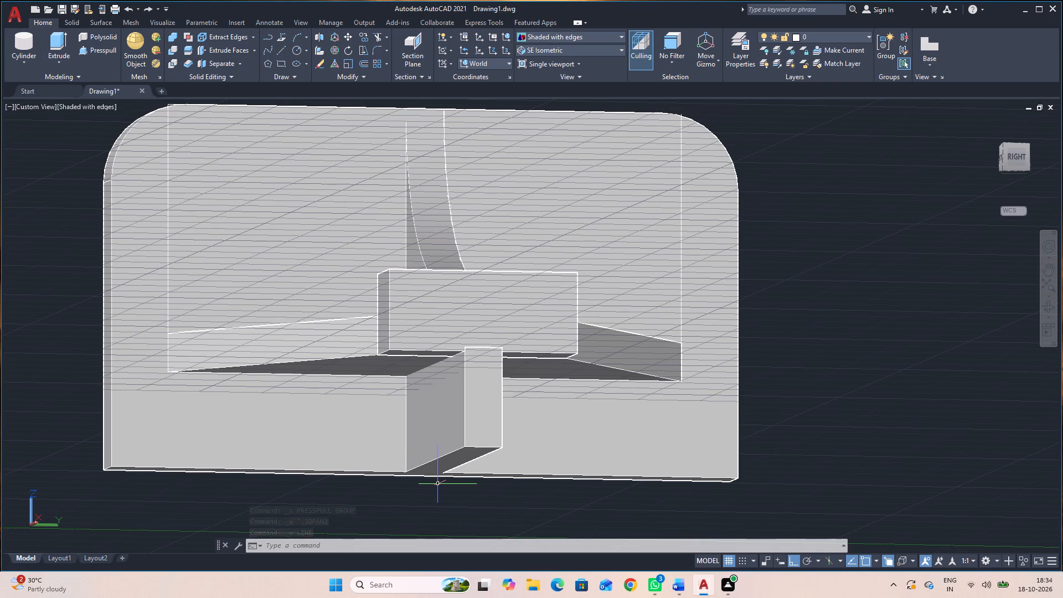
Draw connected guide lines from the start of the plate's upper corner rounding: 9 outward along the top, 45 down, and 28 further down.
left_click(1048, 305)
left_click_drag(927, 391, 929, 342)
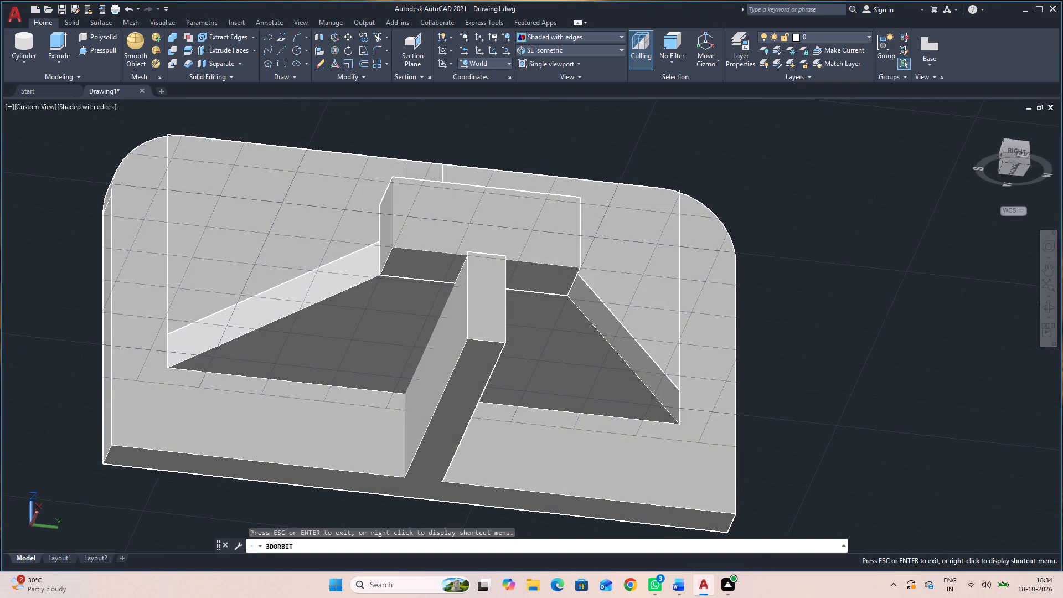
middle_click_drag(915, 379, 922, 277)
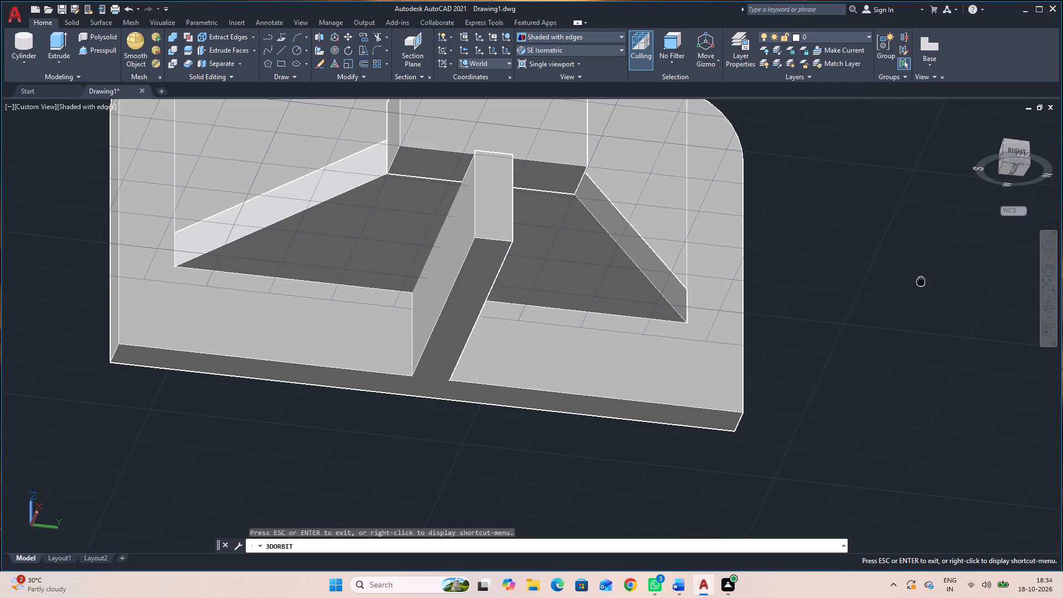
middle_click_drag(928, 338, 971, 425)
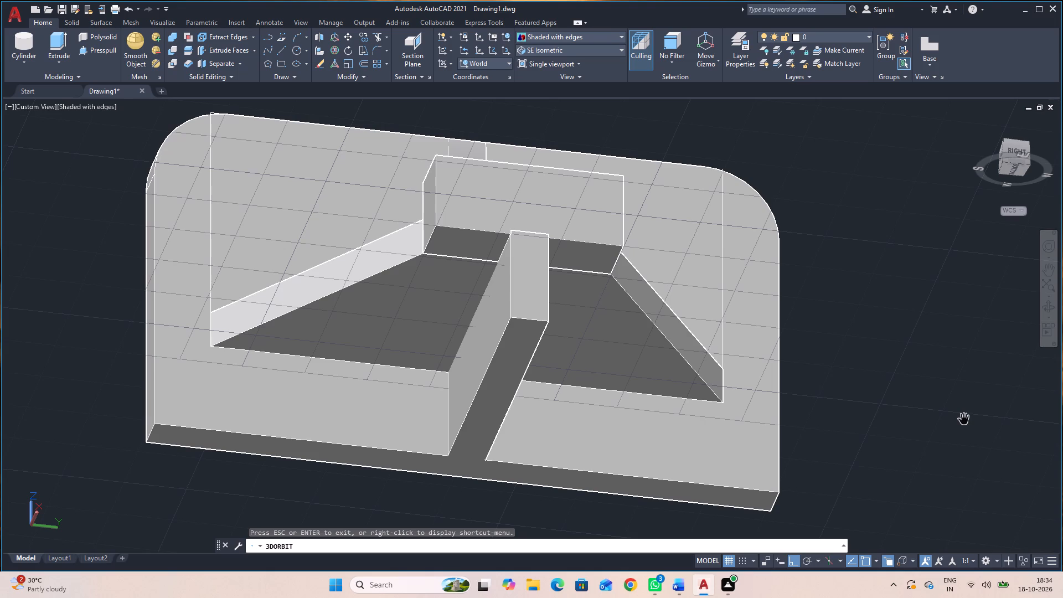
left_click(53, 250)
key("l")
key("Escape")
type("l")
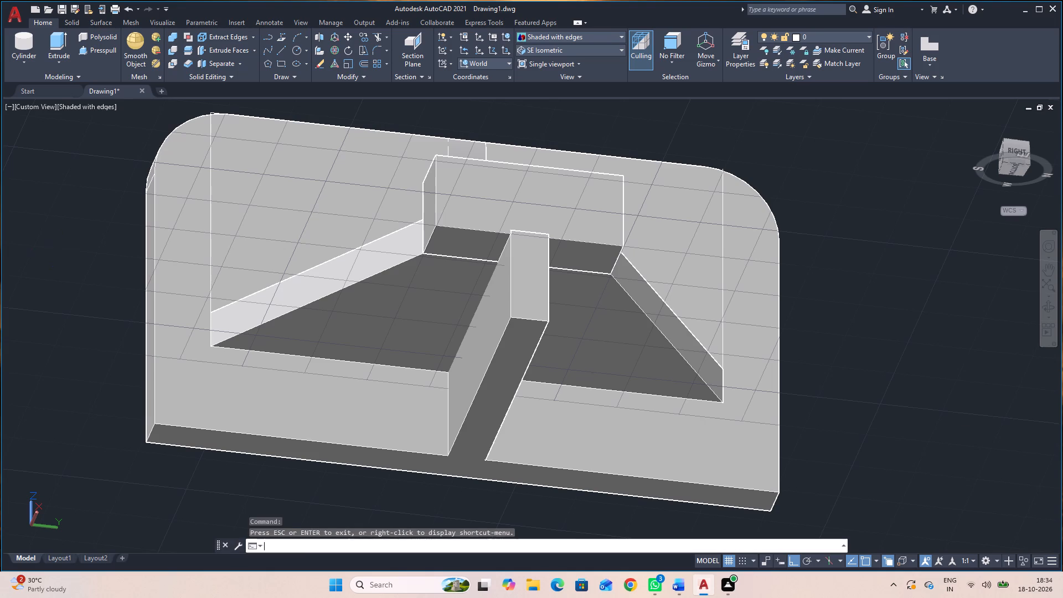
key("space")
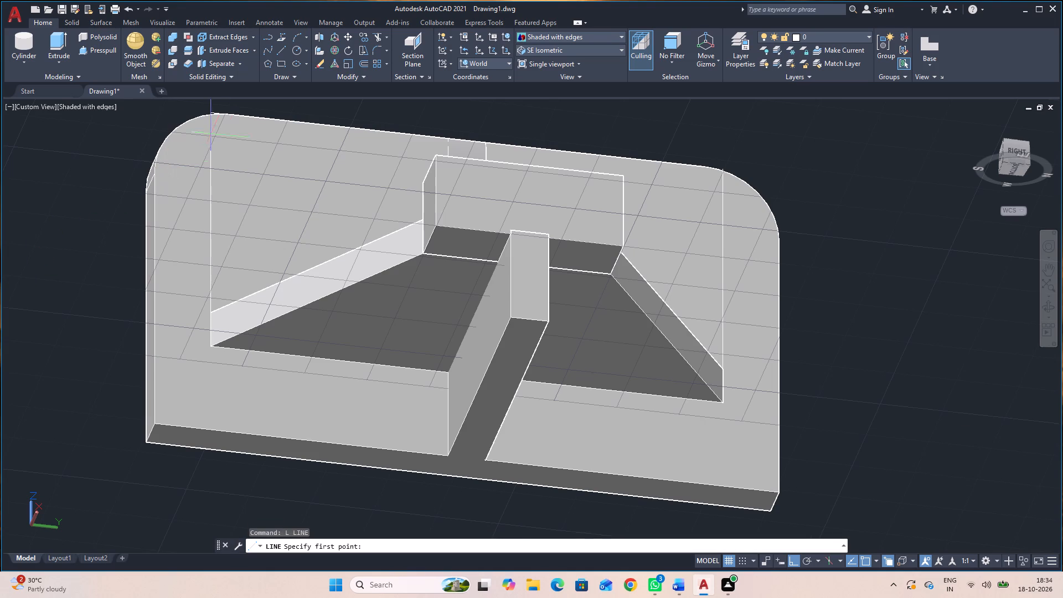
left_click(212, 111)
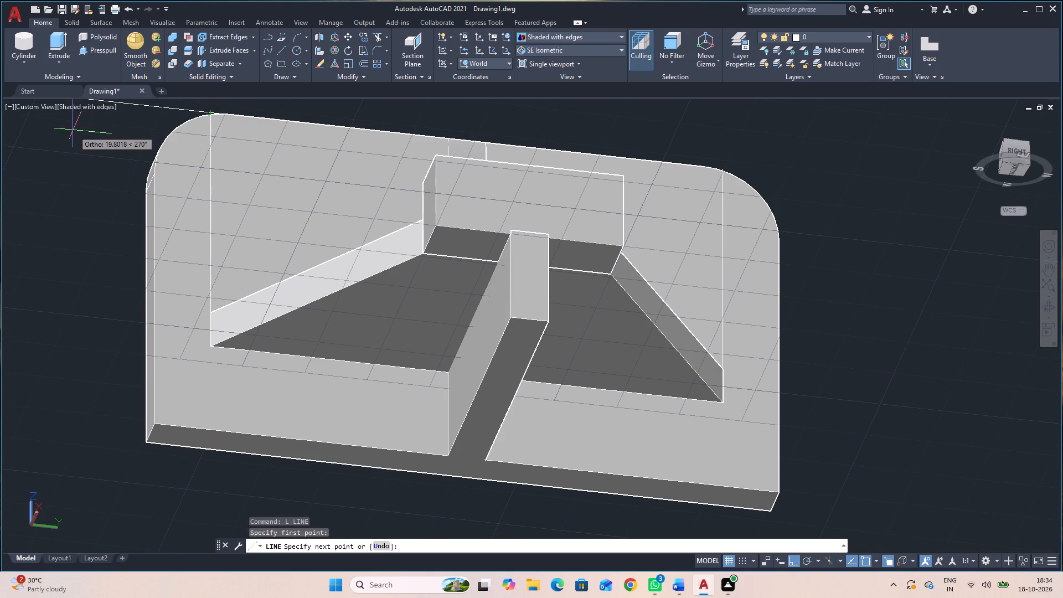
key("9")
key("Return")
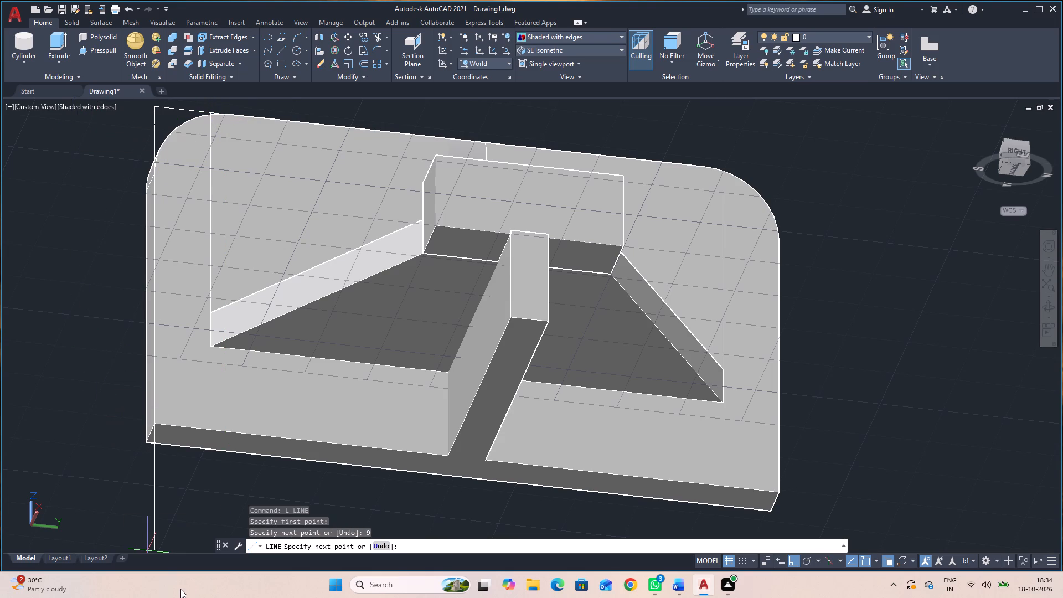
type("45")
key("Return")
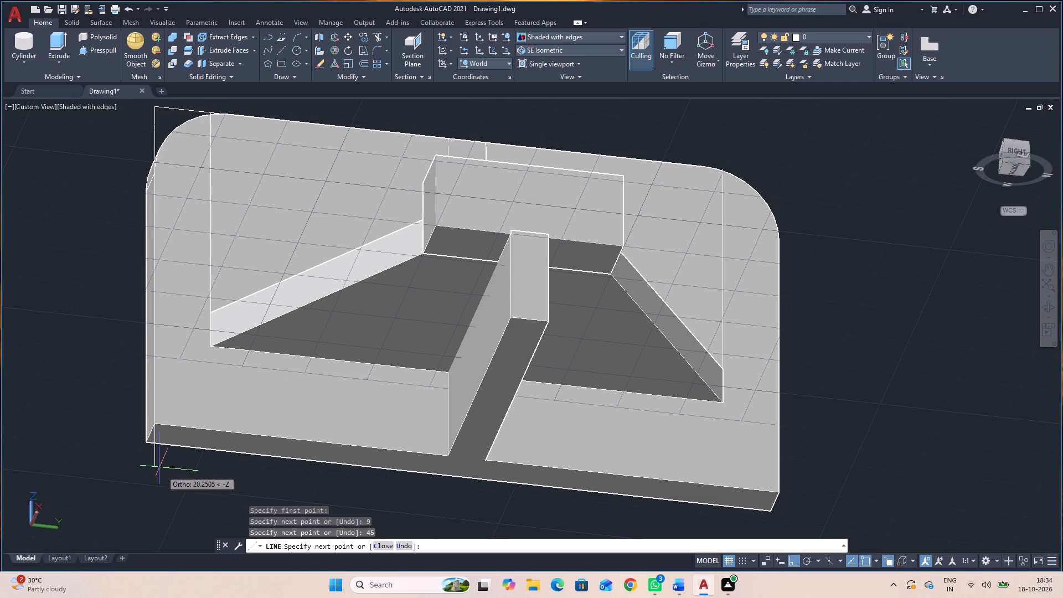
middle_click_drag(177, 478, 225, 303)
scroll(225, 302, "up", 1)
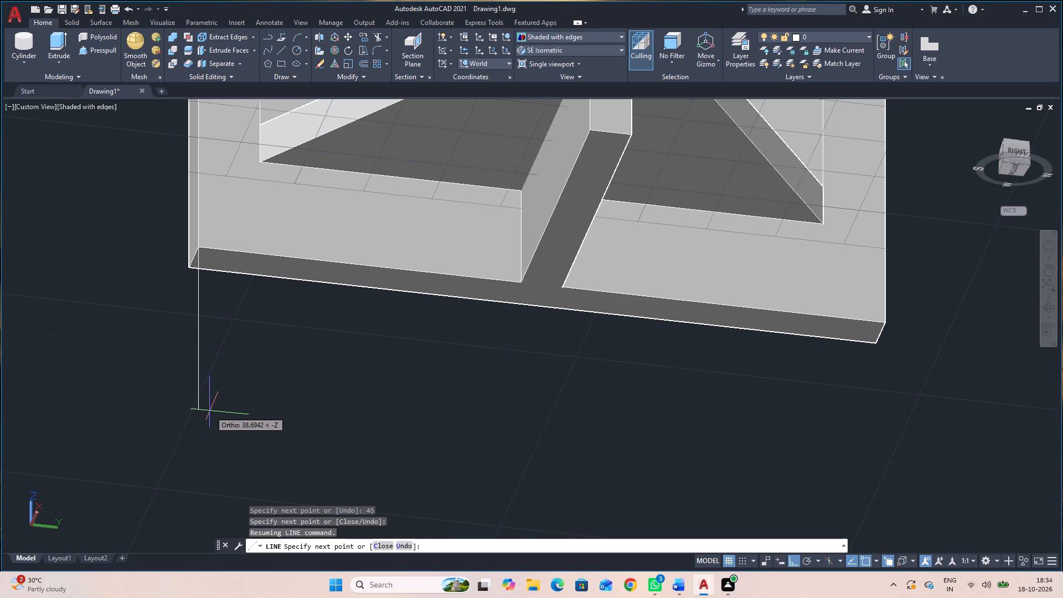
type("28")
key("Return")
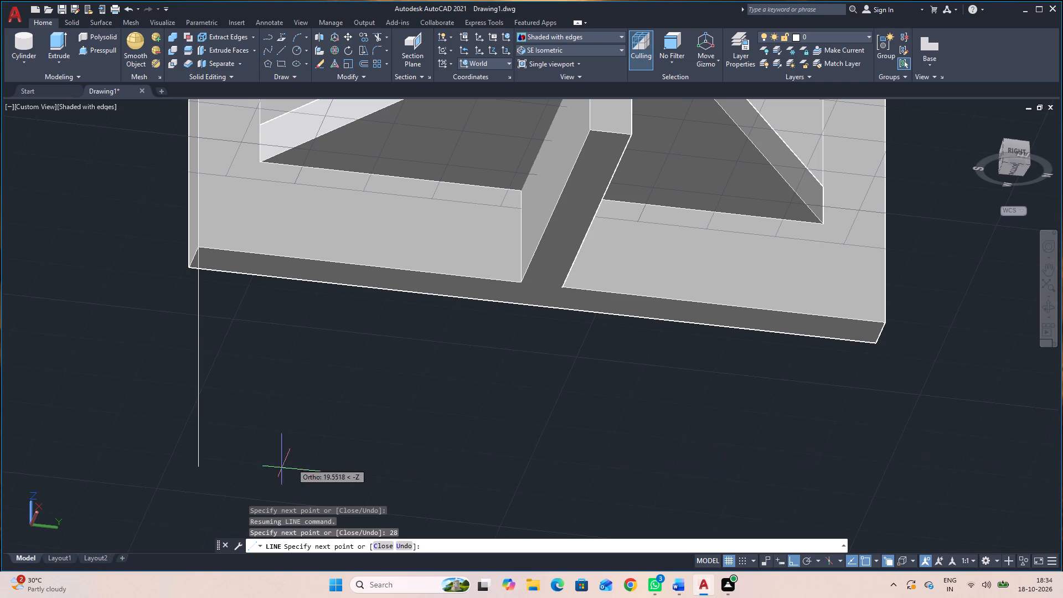
key("Escape")
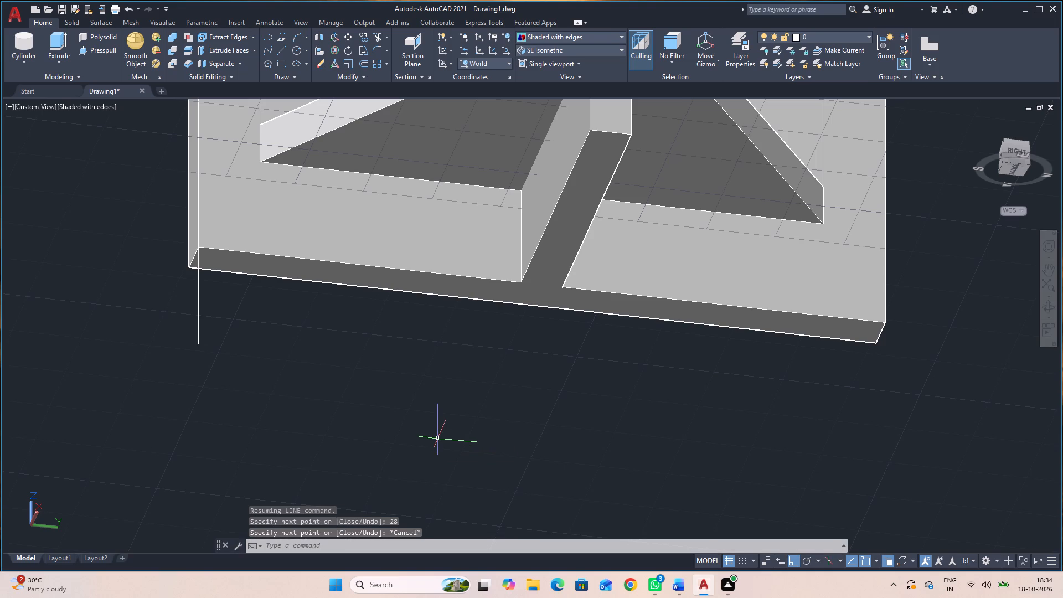
Press-pull the plate's bottom face down to the lower end of the 28-long guide line.
left_click(104, 48)
left_click(245, 262)
left_click(198, 344)
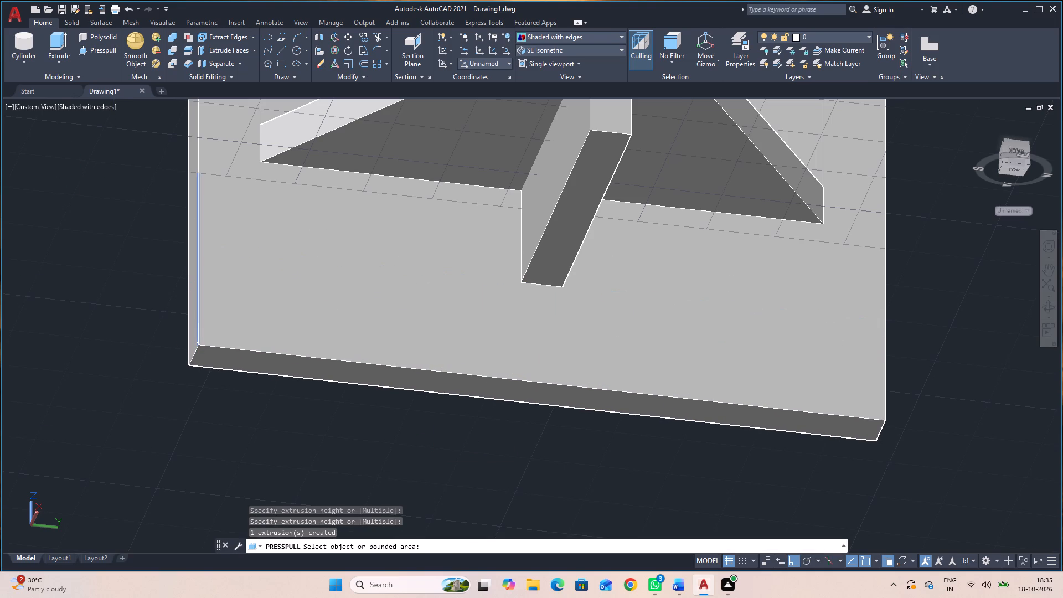
middle_click_drag(147, 245, 157, 306)
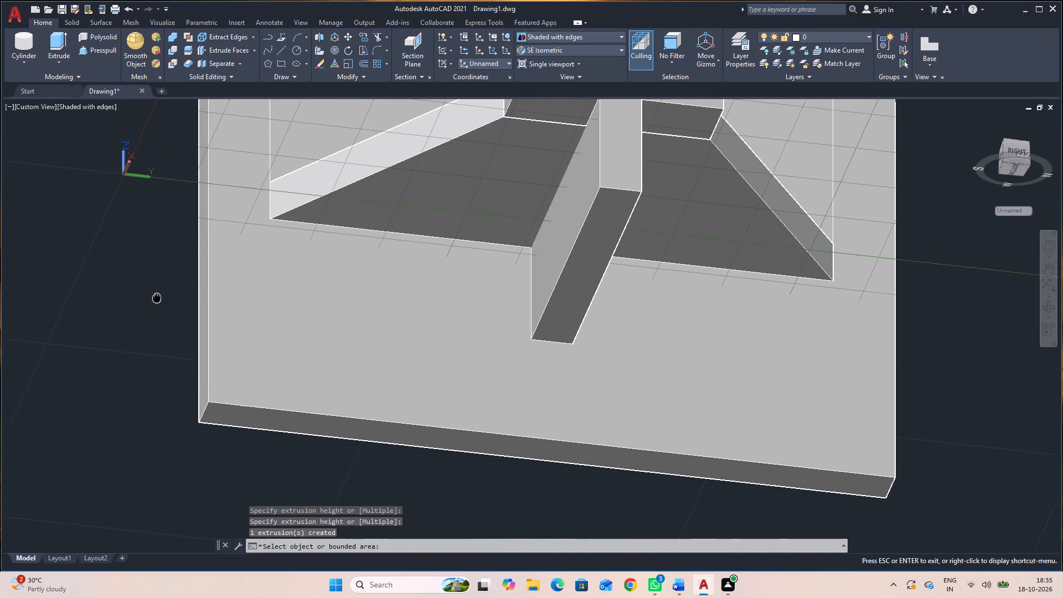
middle_click_drag(157, 306, 157, 309)
key("Escape")
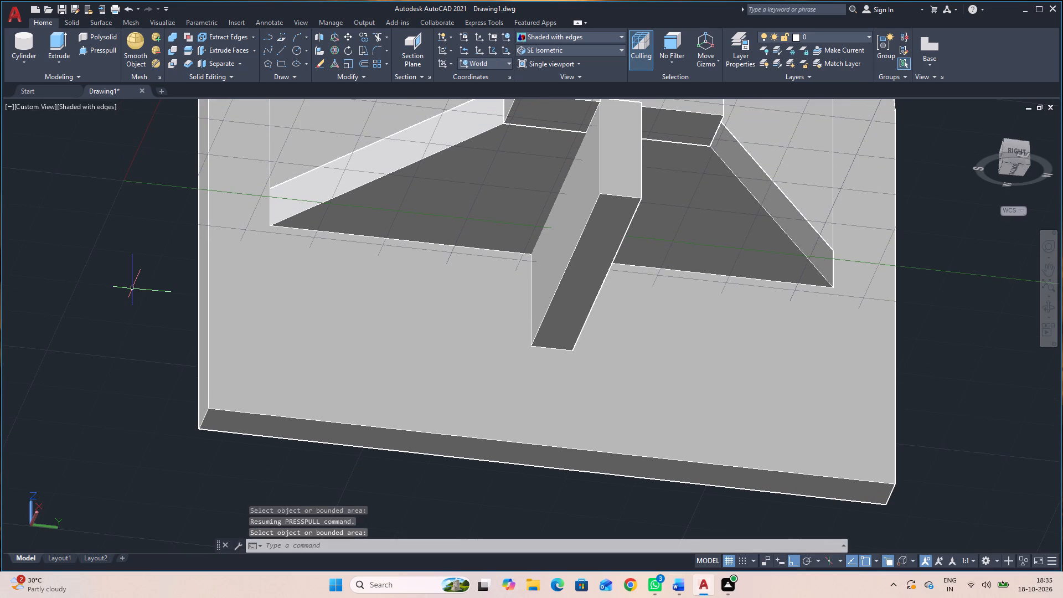
Draw a line from the lower end of the 45-long guide to the middle rib's near bottom corner, continuing across the rib's bottom edge.
type("l")
key("space")
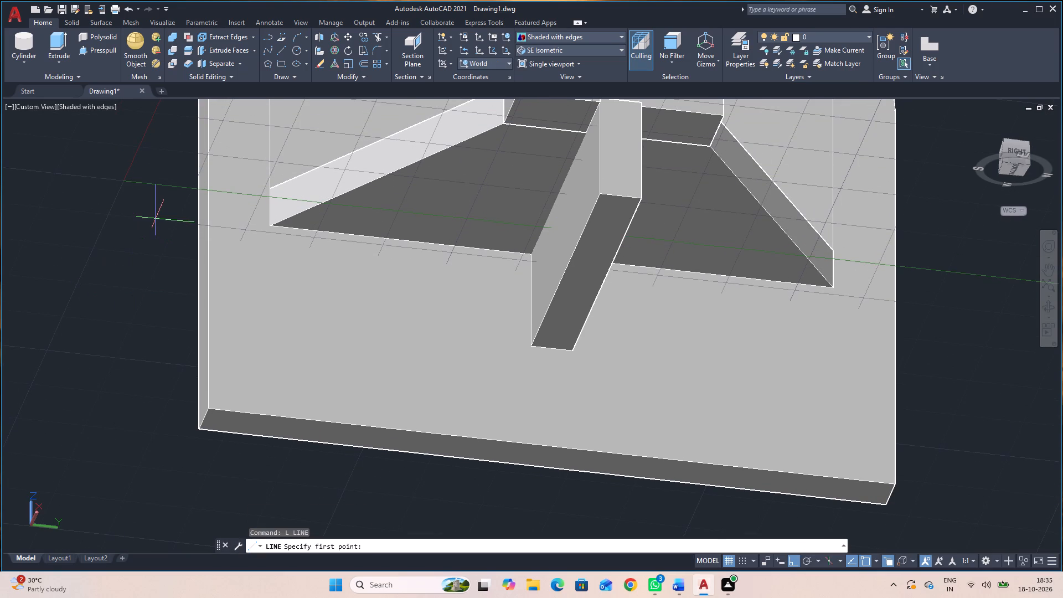
middle_click_drag(158, 260, 138, 335)
scroll(143, 317, "down", 1)
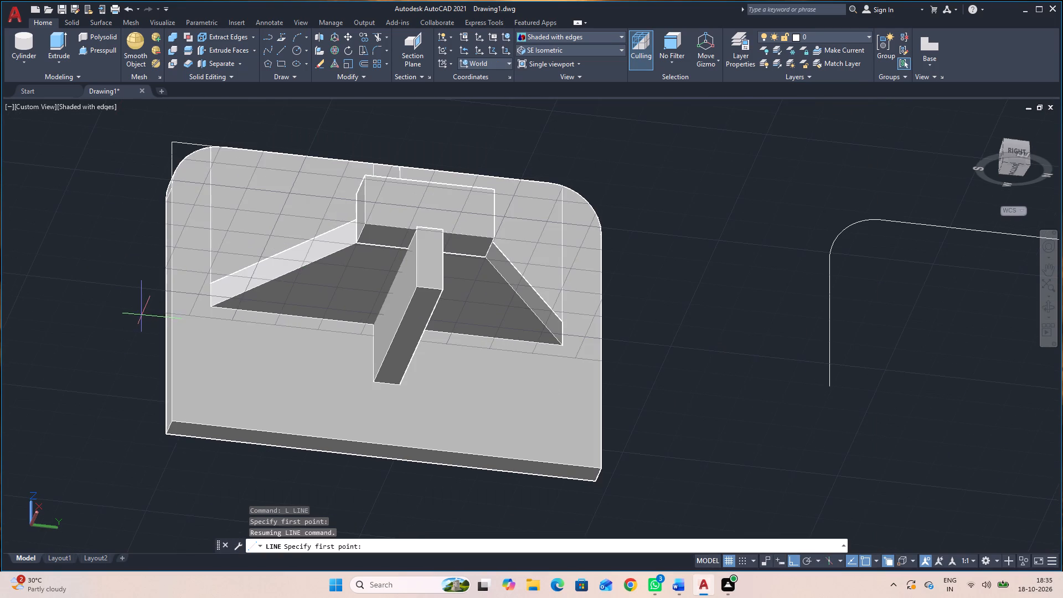
left_click(173, 315)
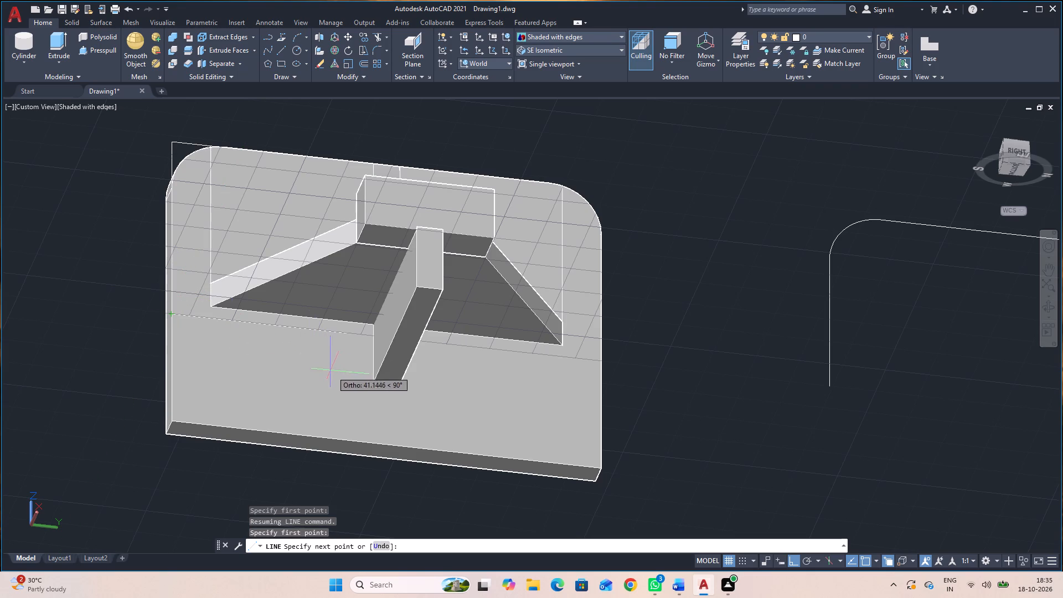
left_click(375, 381)
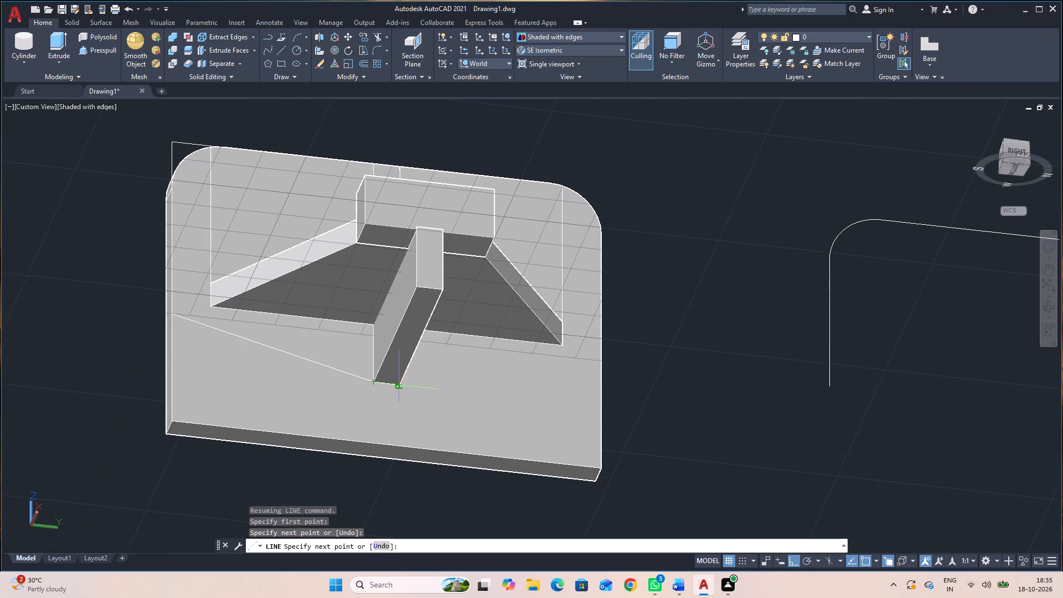
left_click(400, 382)
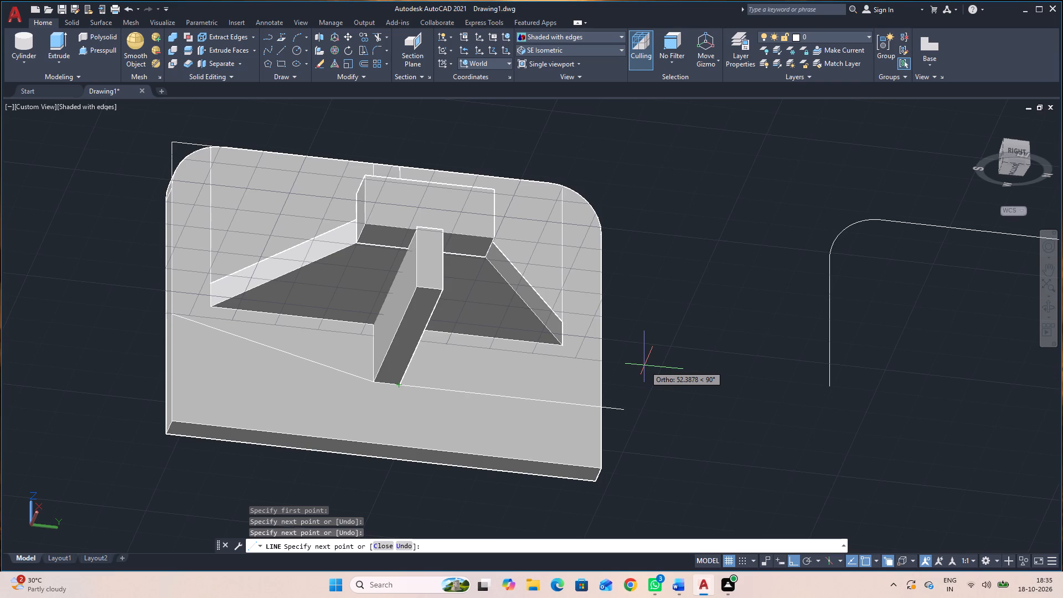
key("Escape")
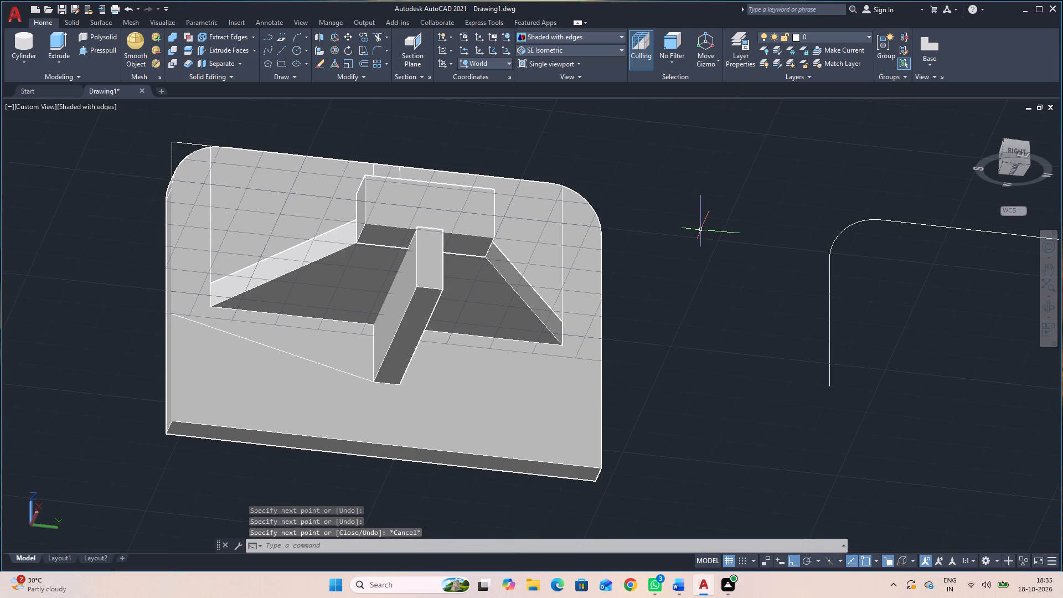
Draw connected lines from the plate's opposite upper rounding: 9 outward, 45 down, and a slope to the middle rib's bottom corner.
type("l")
key("space")
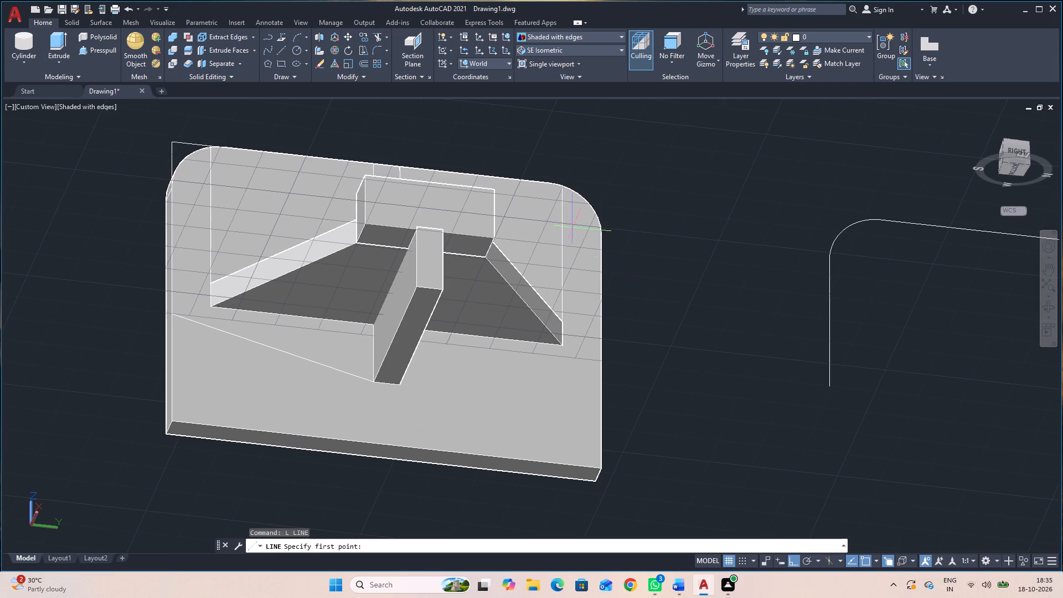
left_click(560, 185)
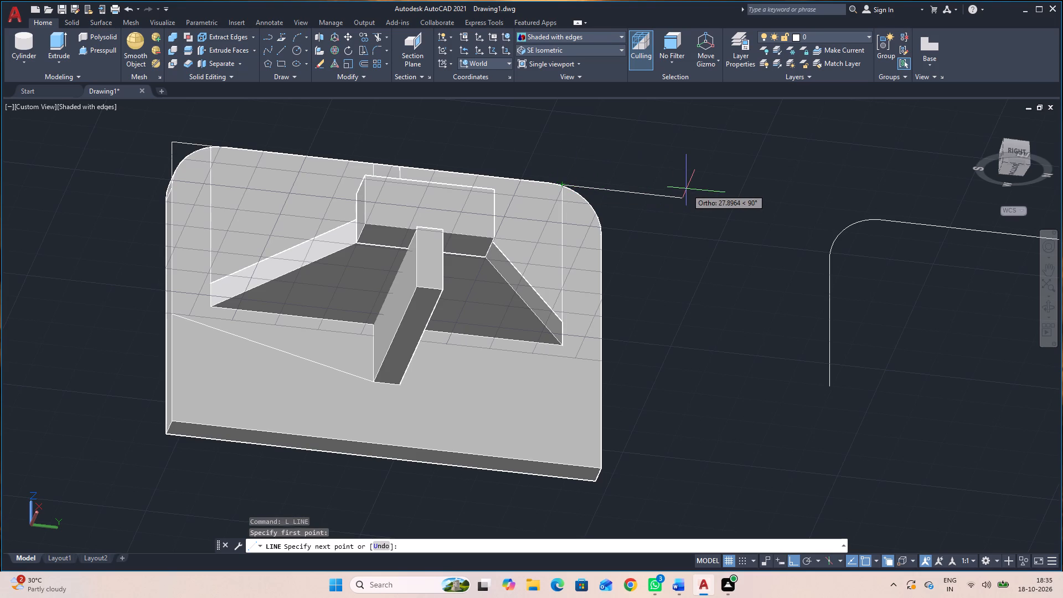
key("9")
key("Return")
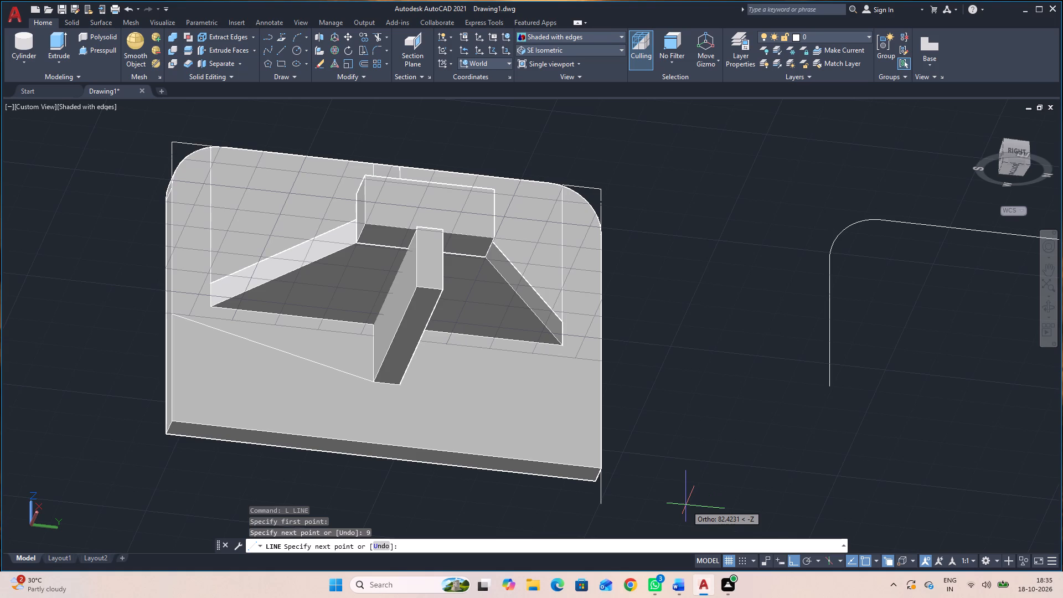
type("45")
key("Return")
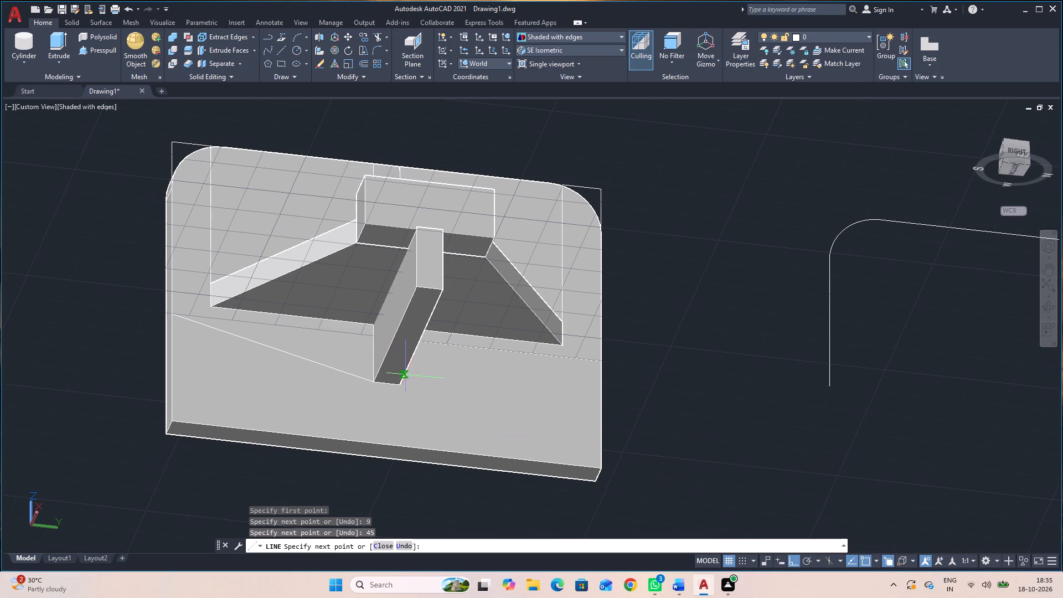
left_click(398, 386)
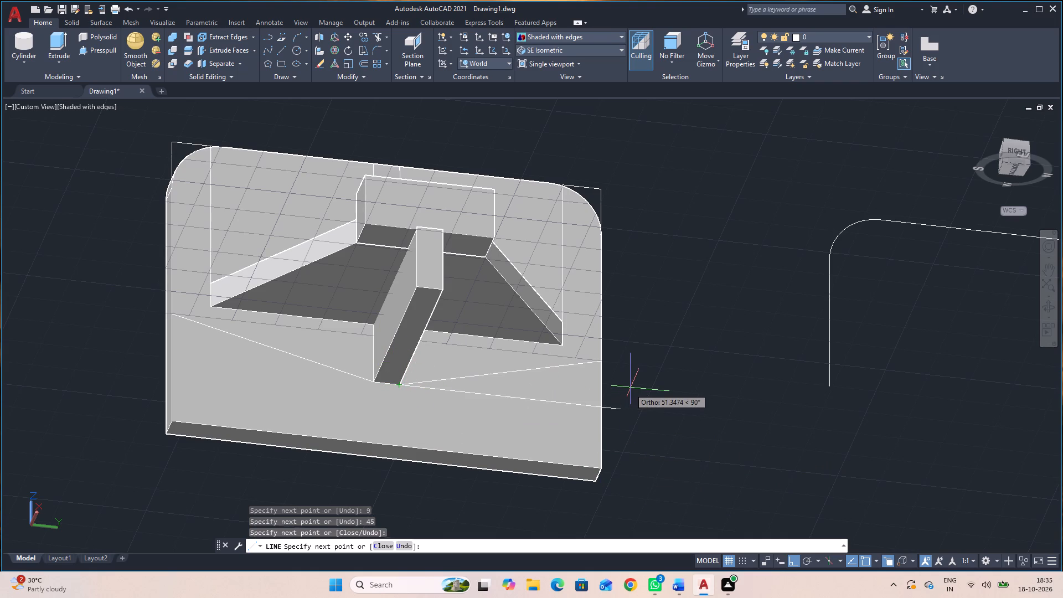
key("Escape")
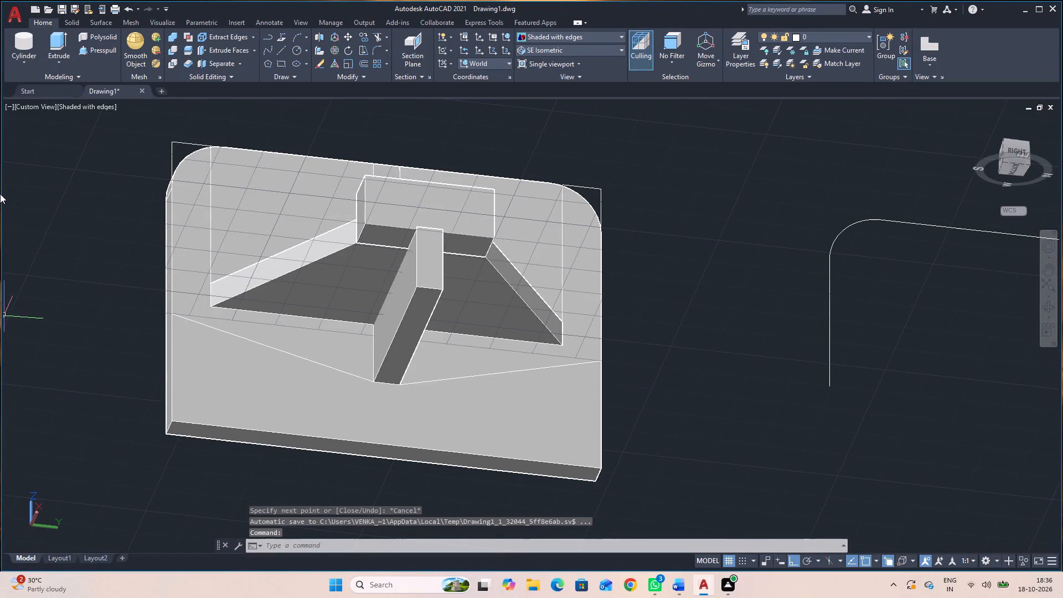
Press-pull the plate area below the two sloped lines back through the plate's thickness to cut it away.
left_click(96, 50)
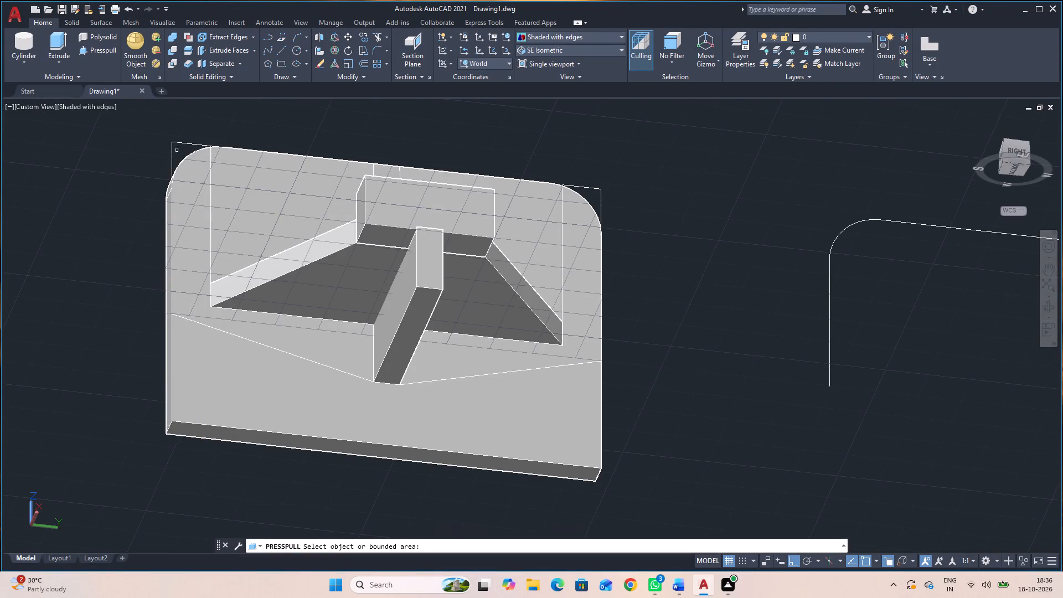
left_click(343, 416)
left_click(190, 460)
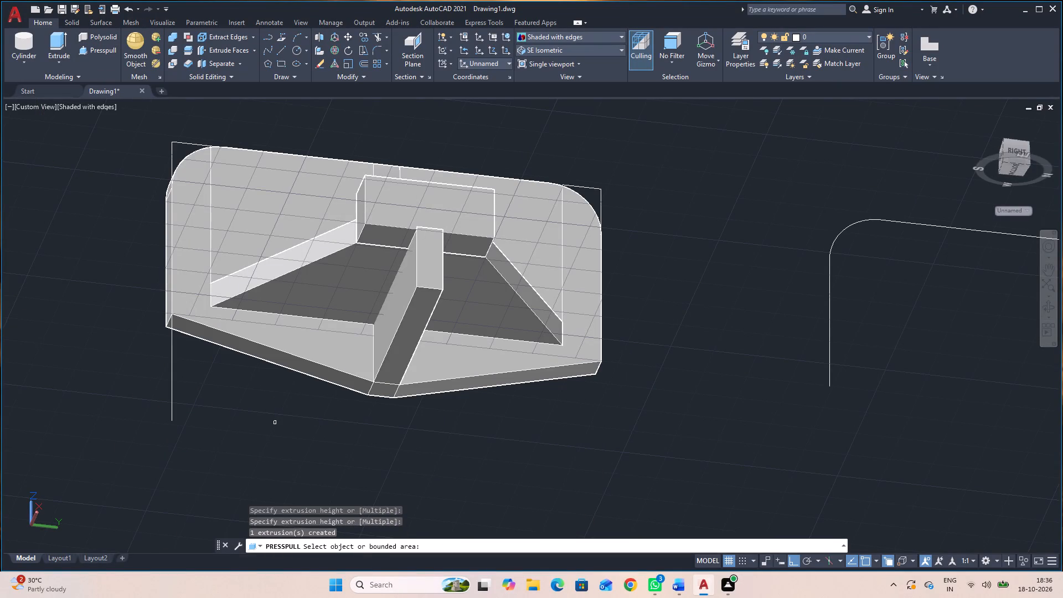
key("Escape")
Erase the guide lines around both upper corners and down both sides of the plate.
left_click(219, 421)
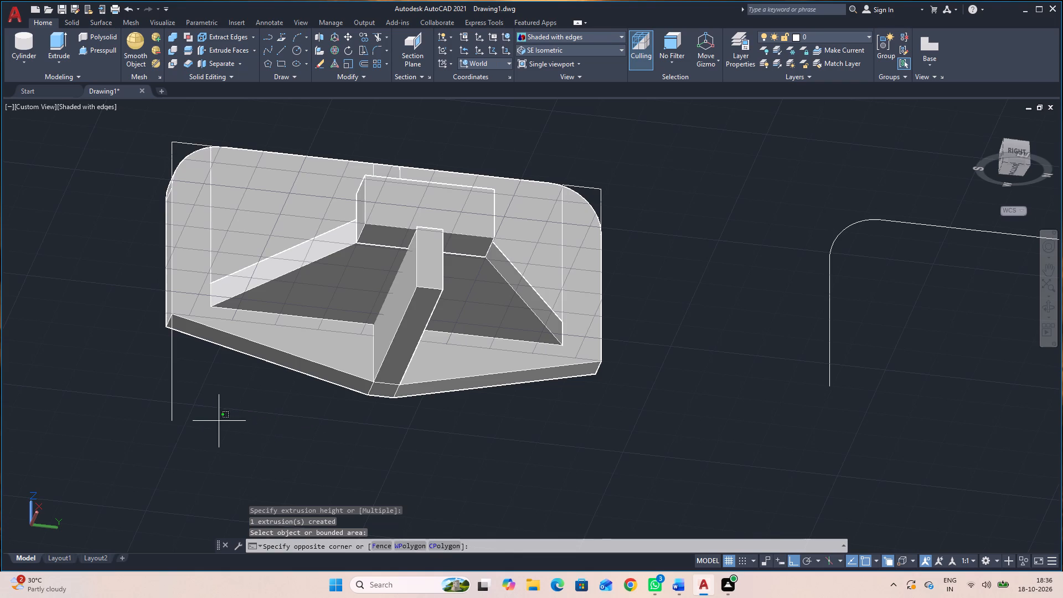
left_click(23, 391)
left_click(150, 154)
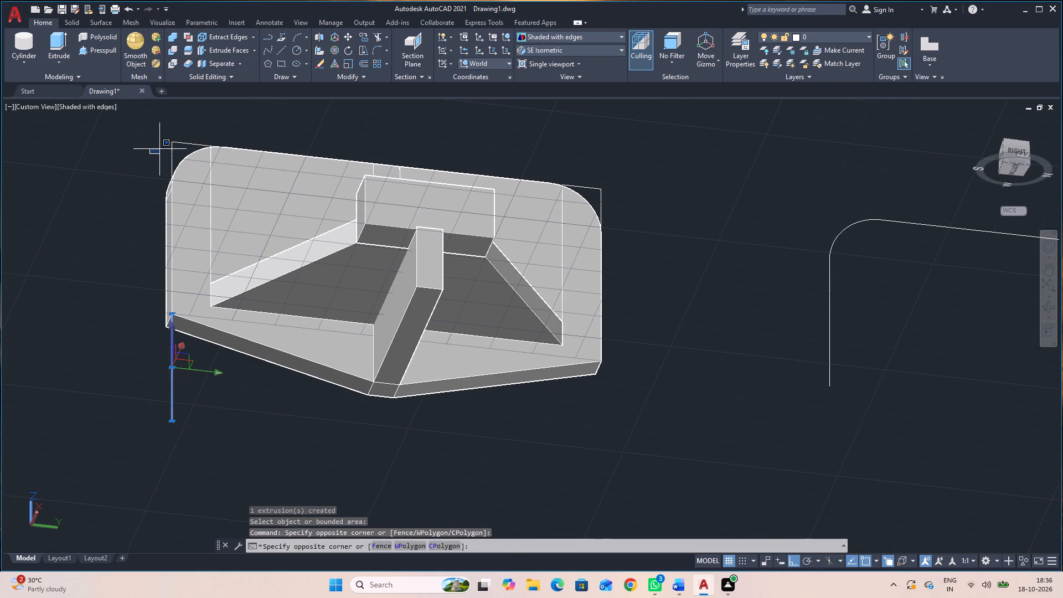
left_click(197, 136)
left_click(202, 133)
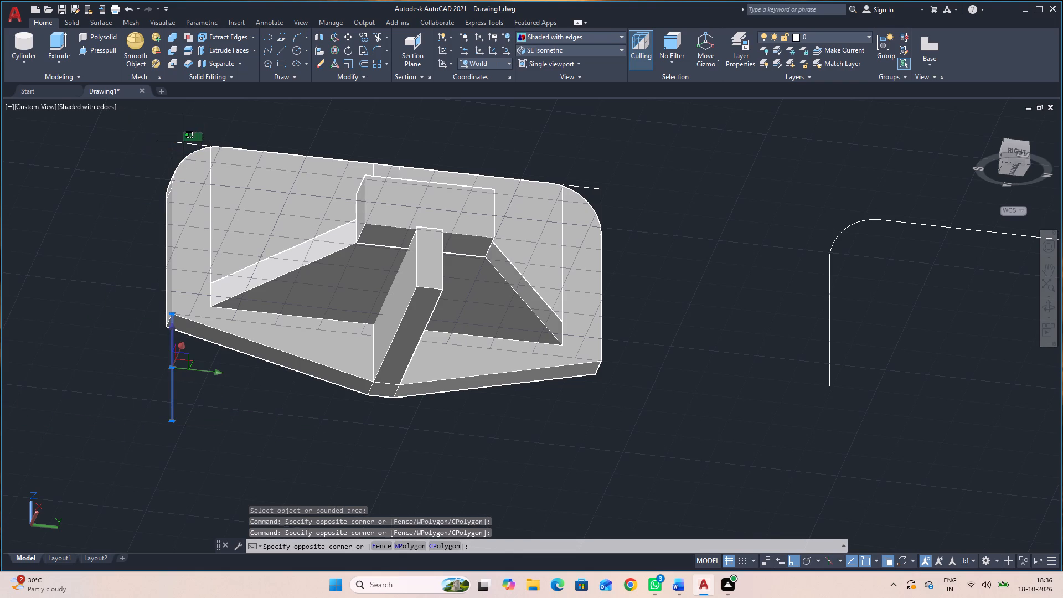
left_click(146, 151)
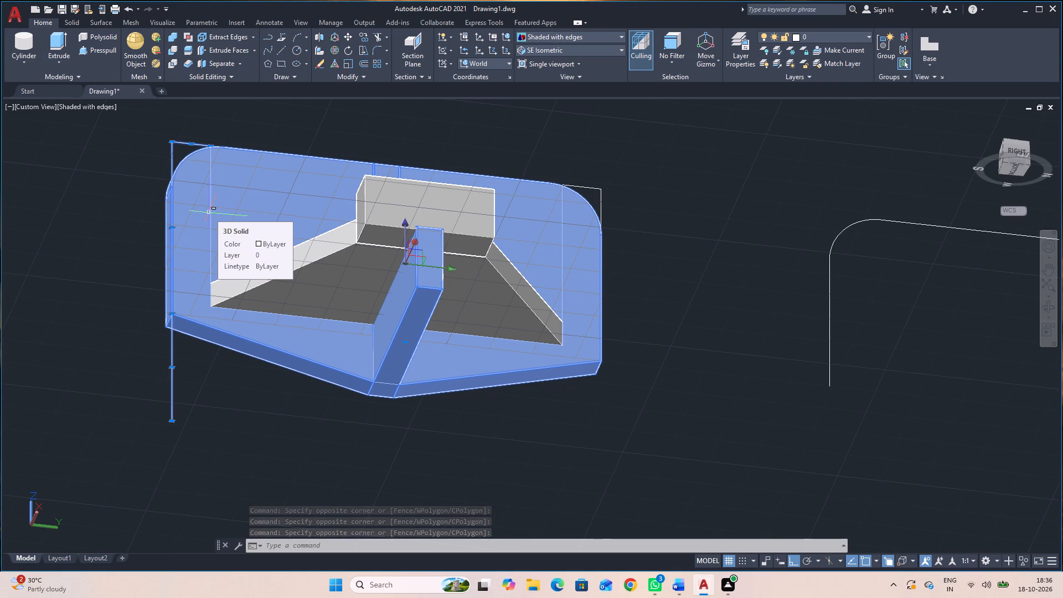
left_click(233, 207, "shift")
left_click(604, 204)
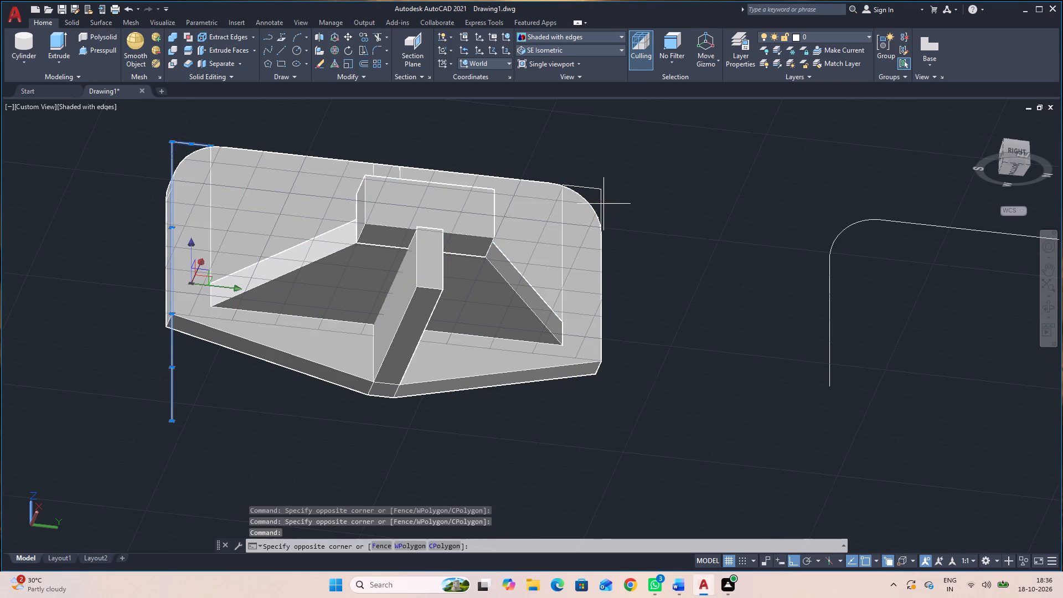
left_click(598, 179)
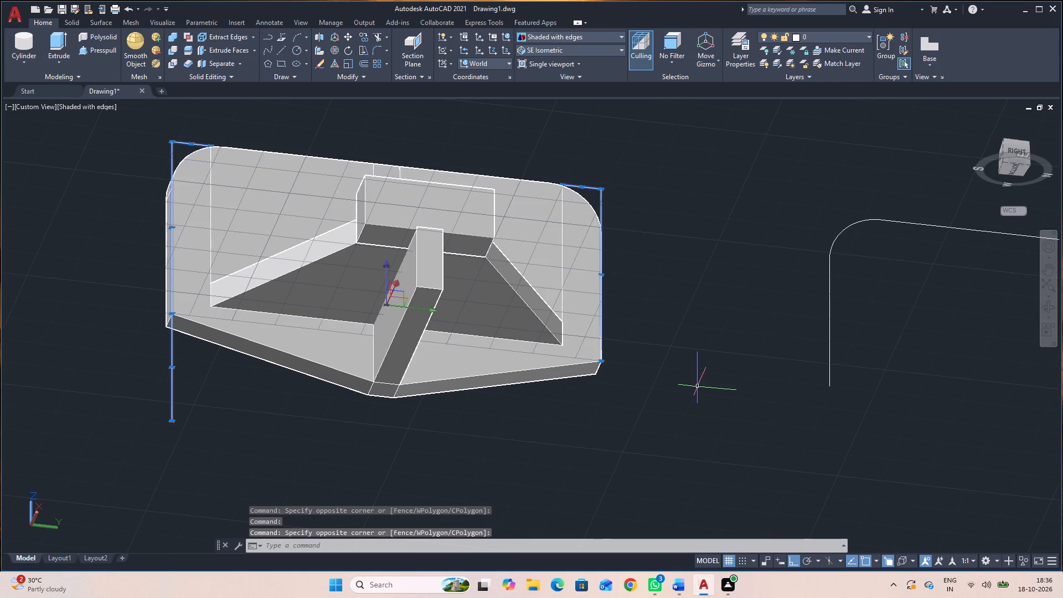
key("Delete")
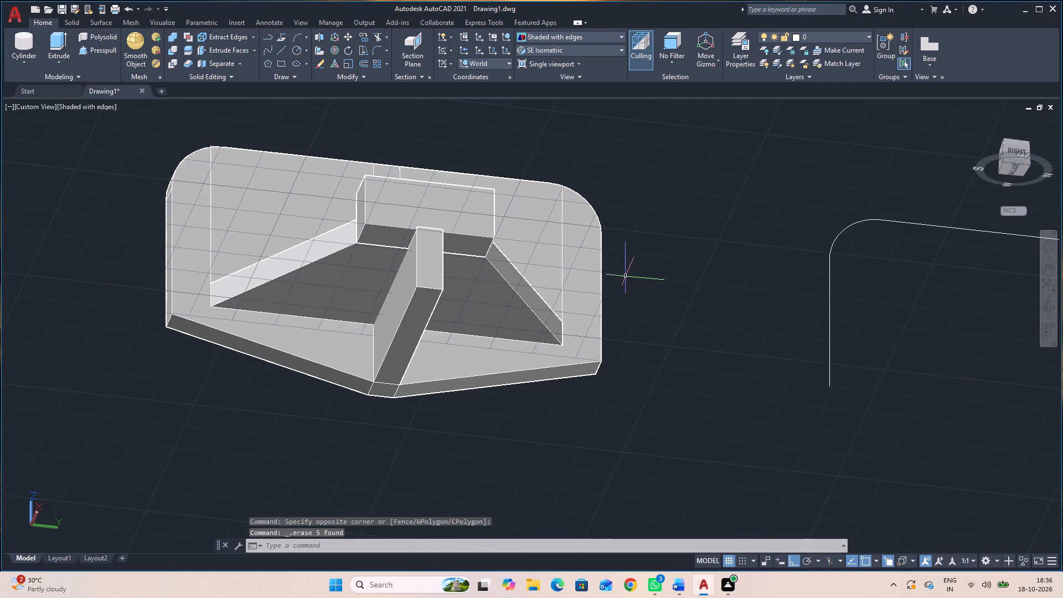
Erase the spare rounded plate outline lying beside the model.
left_click(873, 416)
left_click(800, 326)
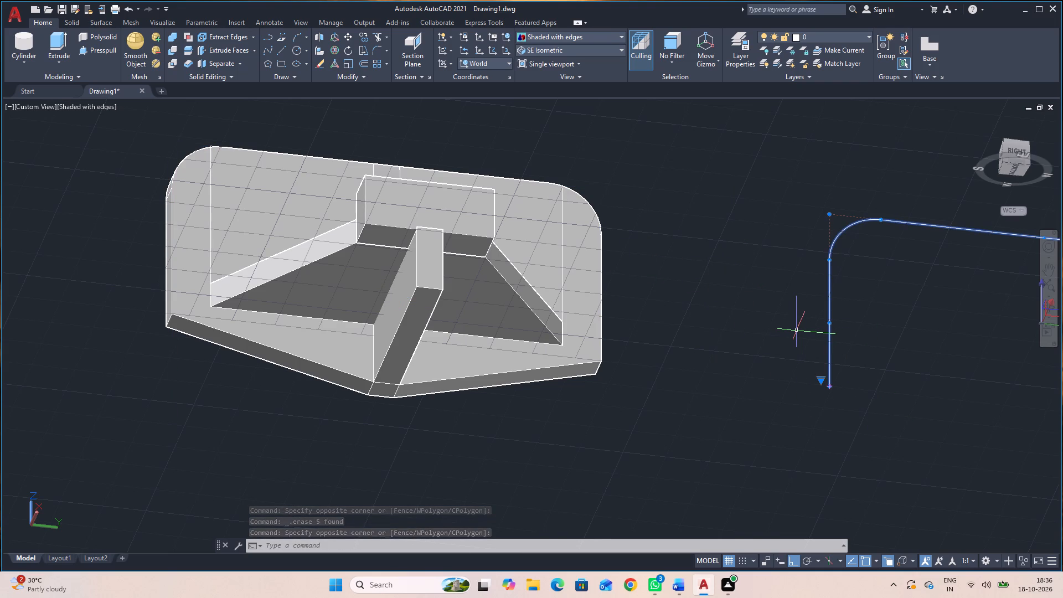
key("Delete")
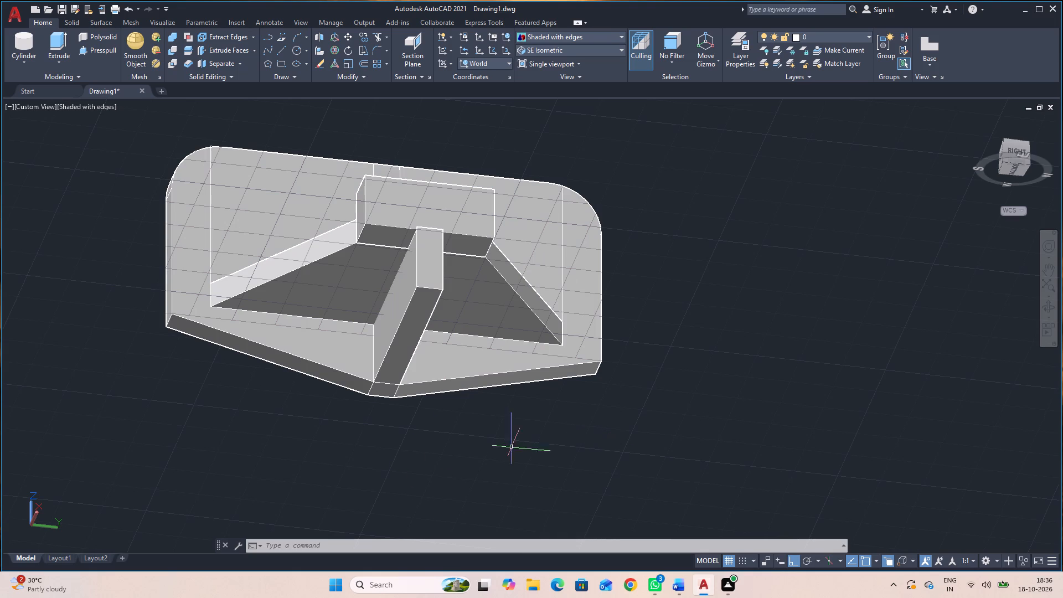
Switch to the SE Isometric view and union all the bracket's solids into one.
left_click(570, 49)
left_click(582, 140)
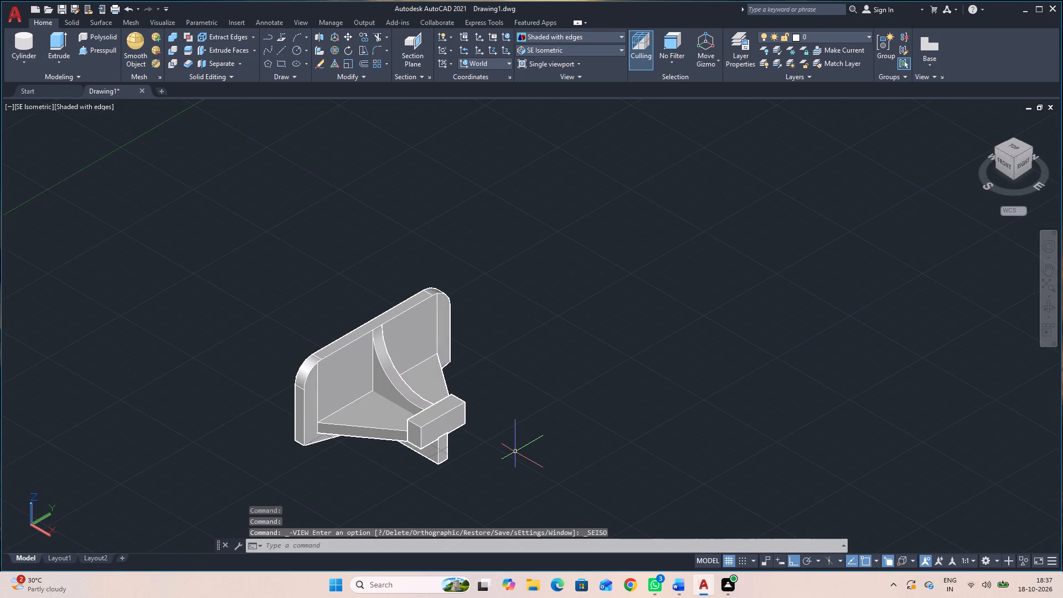
type("union")
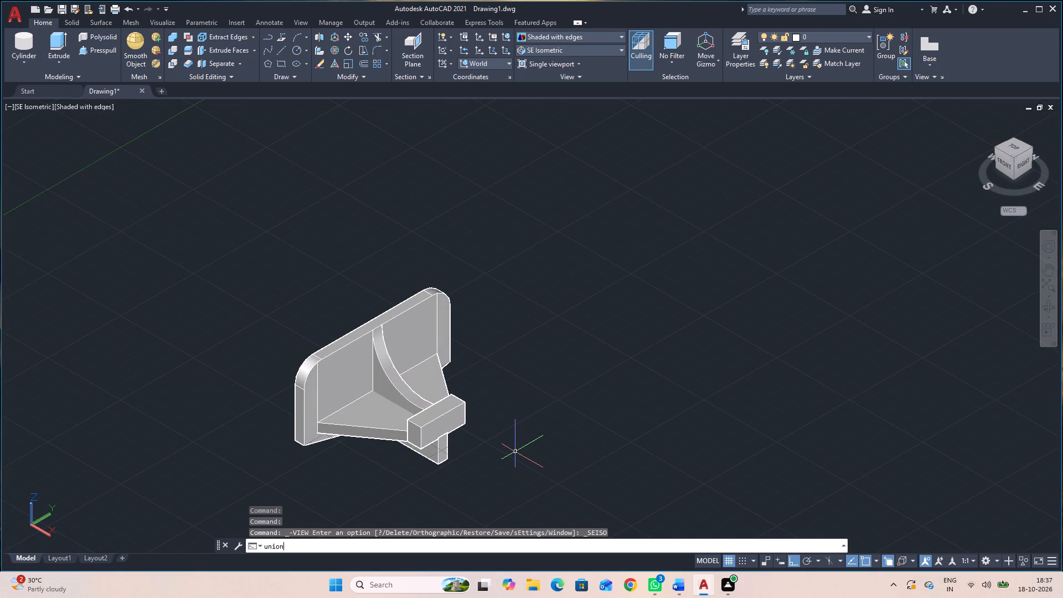
key("Return")
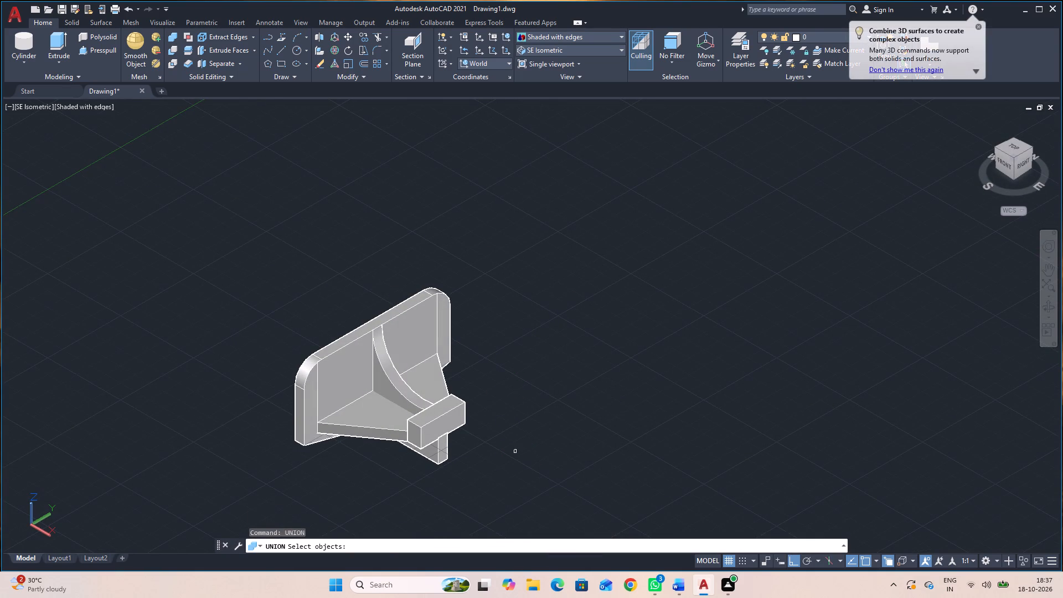
left_click(491, 481)
left_click(204, 263)
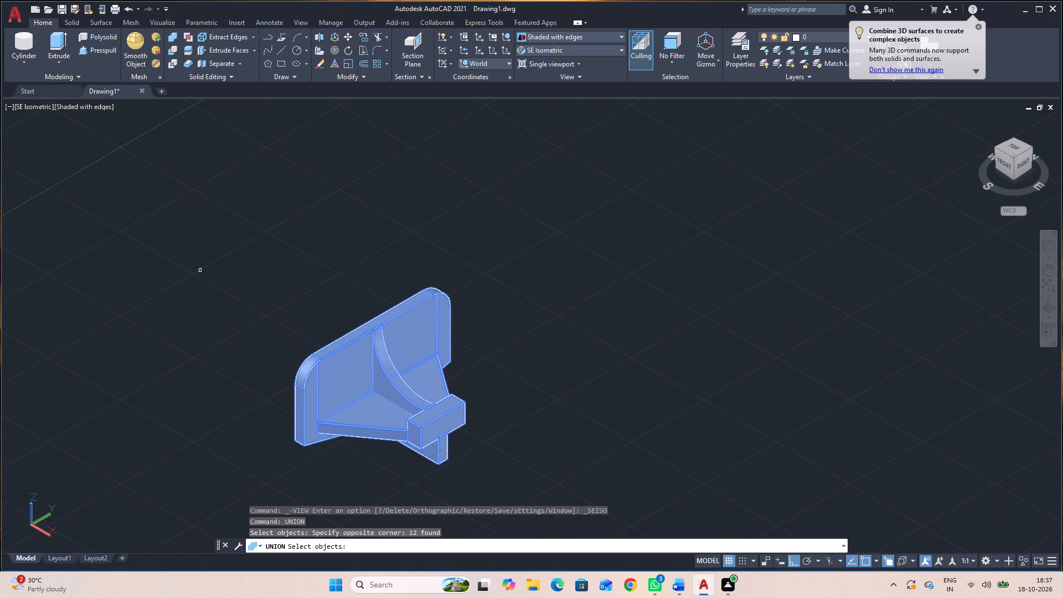
key("Return")
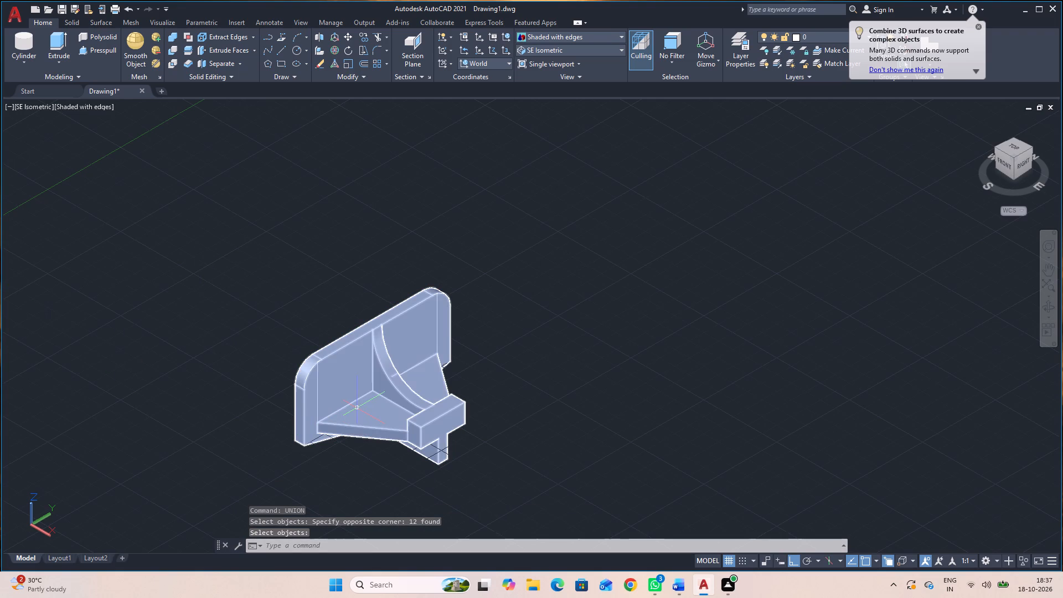
Move the bracket along the Y axis, clear of its construction lines, using the plate's bottom corner as base point.
left_click(359, 355)
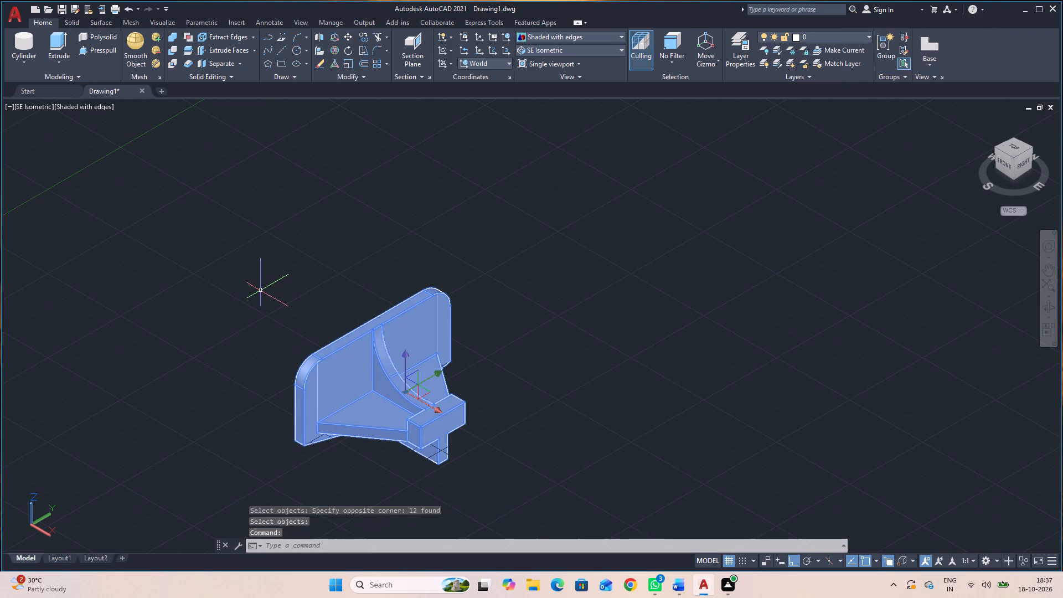
type("m")
key("space")
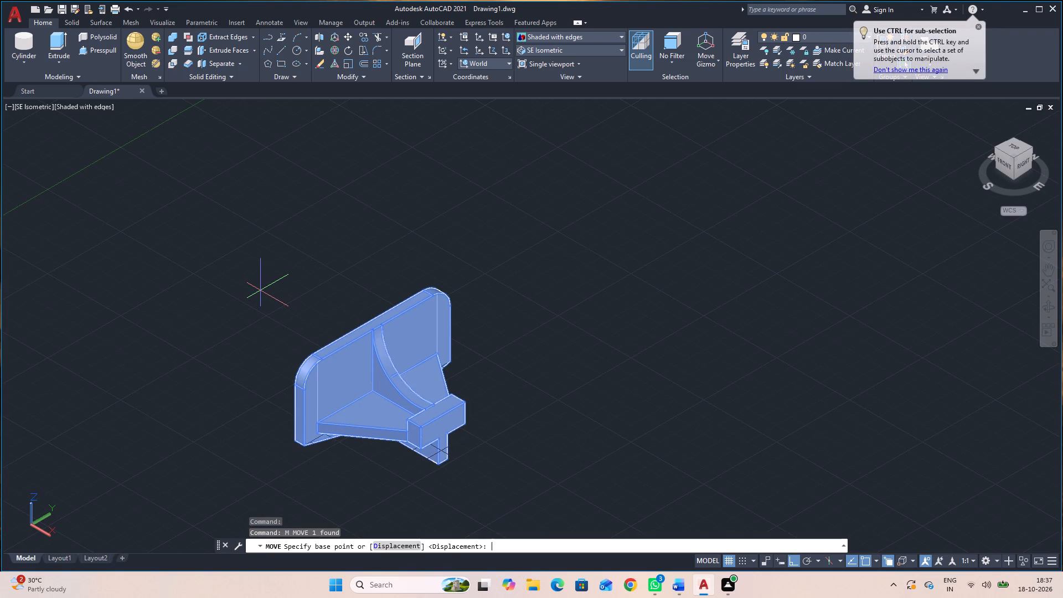
left_click(302, 448)
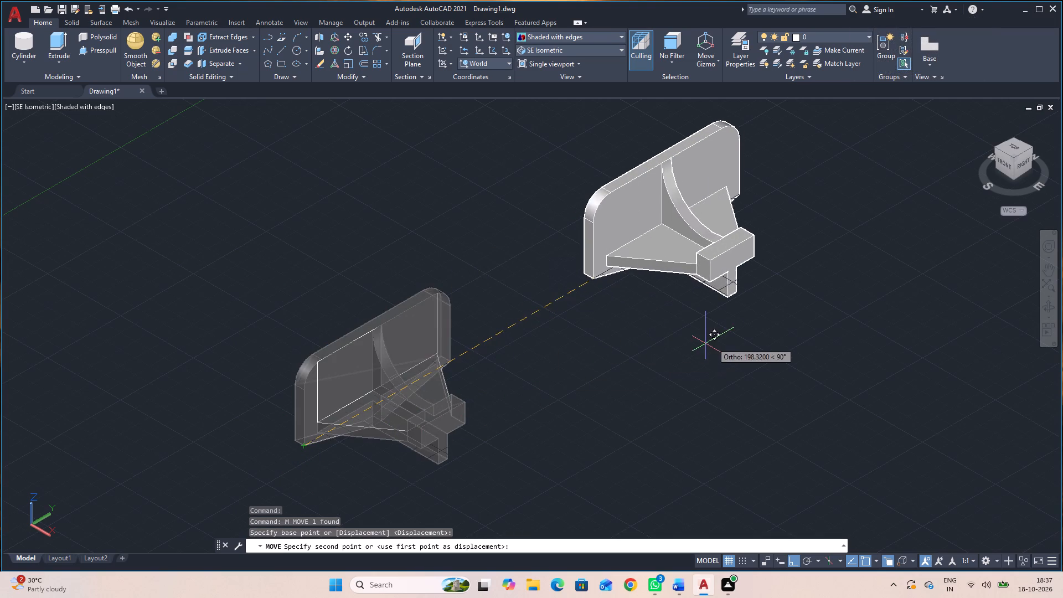
left_click(848, 327)
Erase all the construction lines left at the bracket's original position.
left_click(584, 482)
left_click(198, 312)
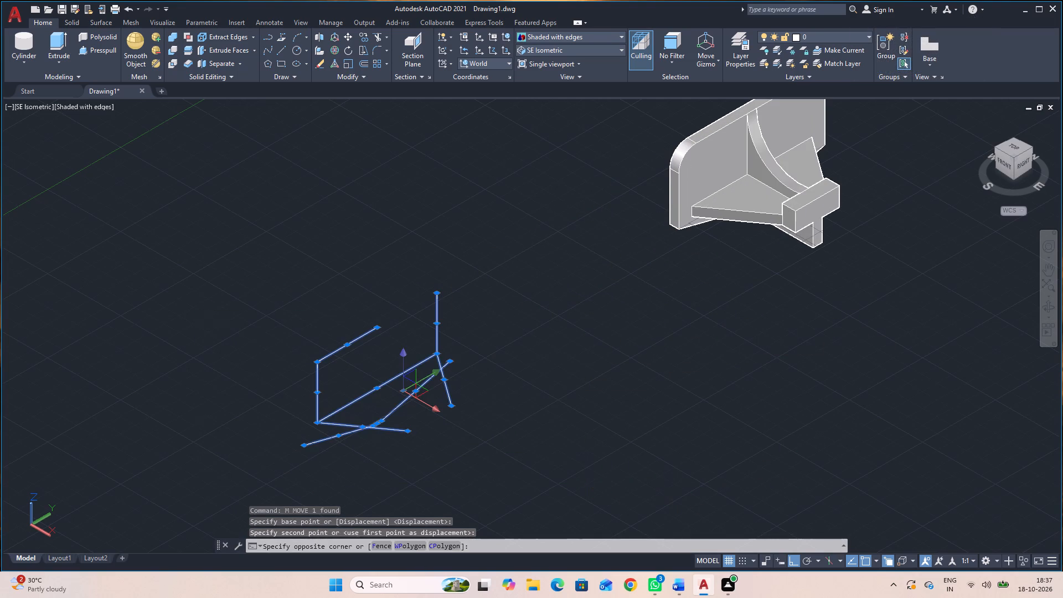
key("Delete")
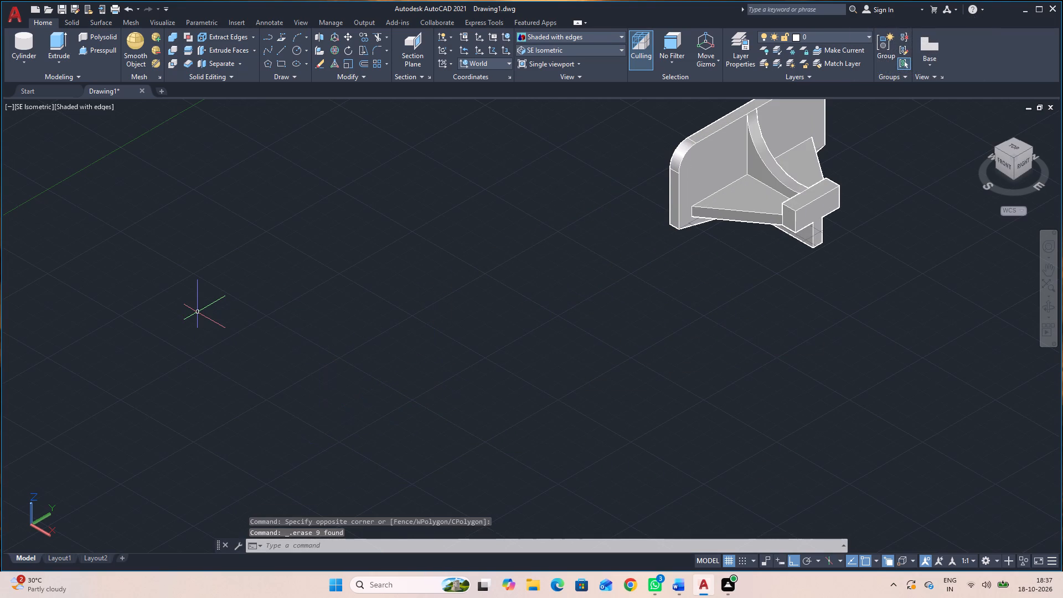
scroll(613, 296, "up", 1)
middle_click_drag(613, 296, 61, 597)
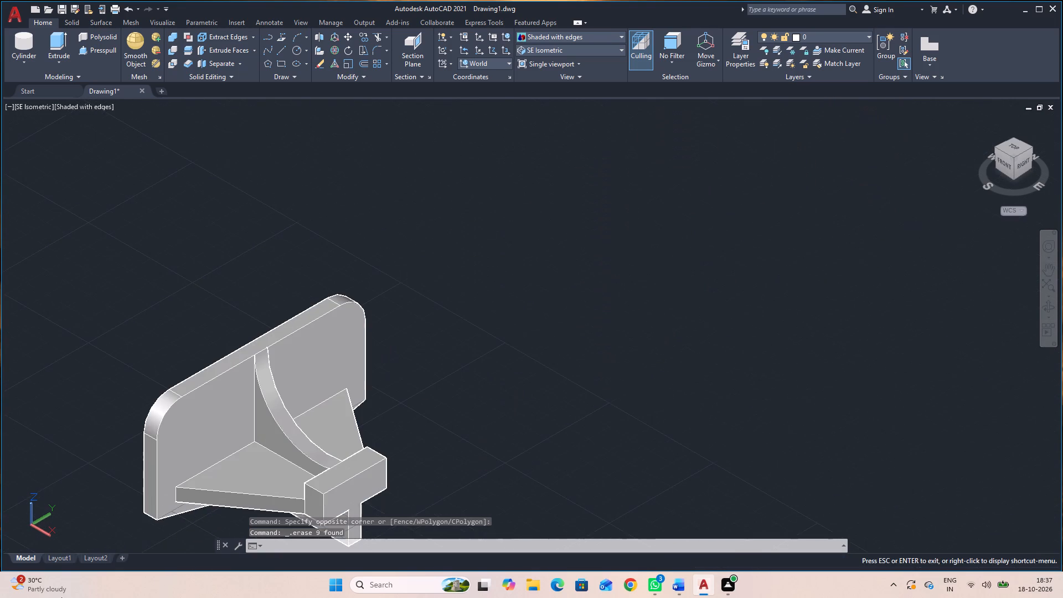
Start a line on the plate's front face, where the top edge meets the +Y corner rounding.
middle_click_drag(571, 386, 688, 249)
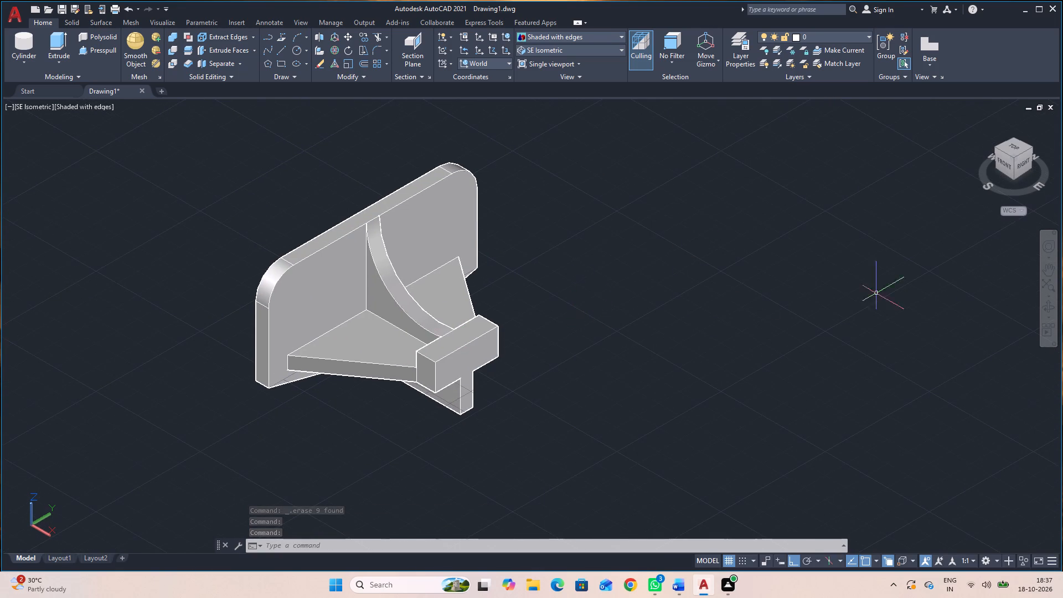
left_click(1042, 313)
left_click_drag(789, 402, 758, 338)
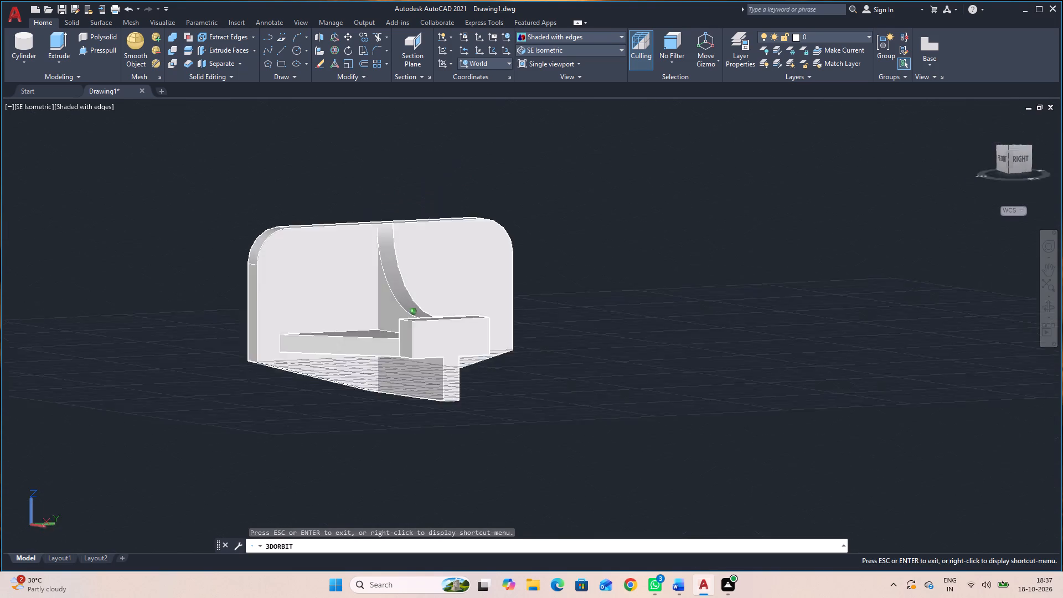
left_click_drag(758, 338, 700, 310)
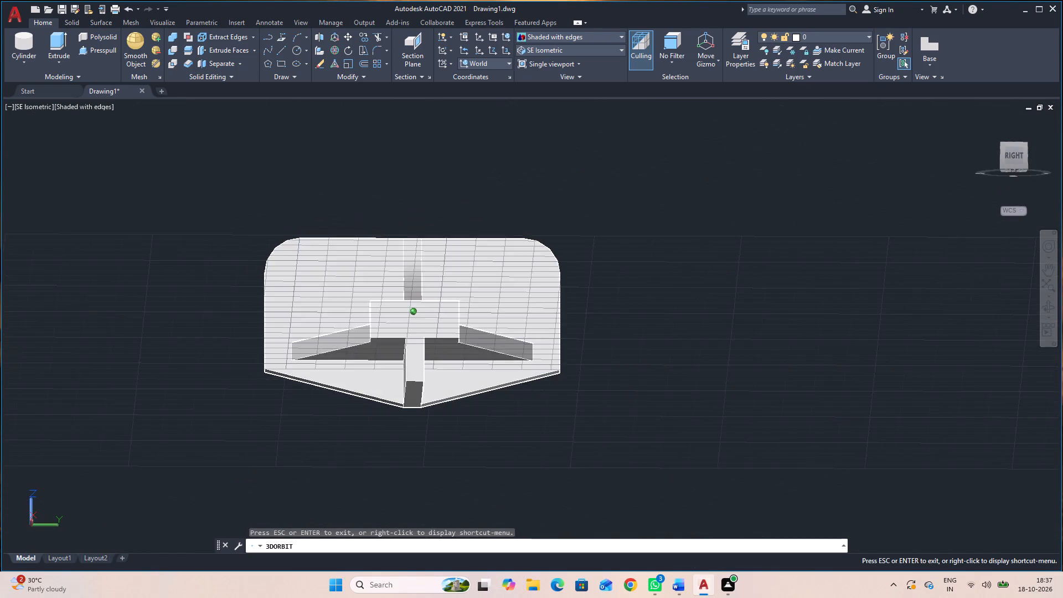
left_click_drag(700, 310, 746, 404)
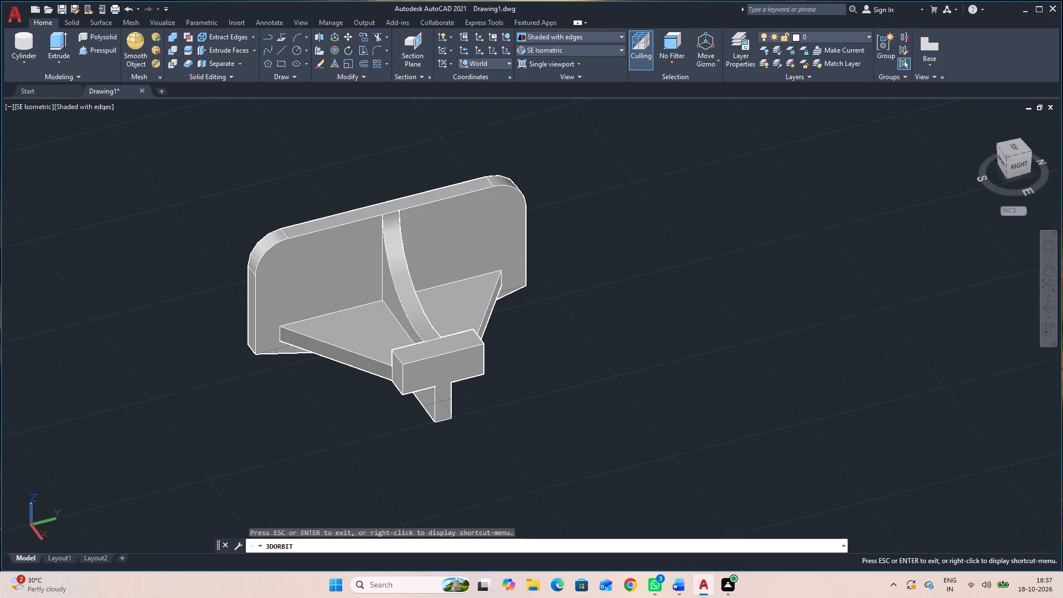
key("Escape")
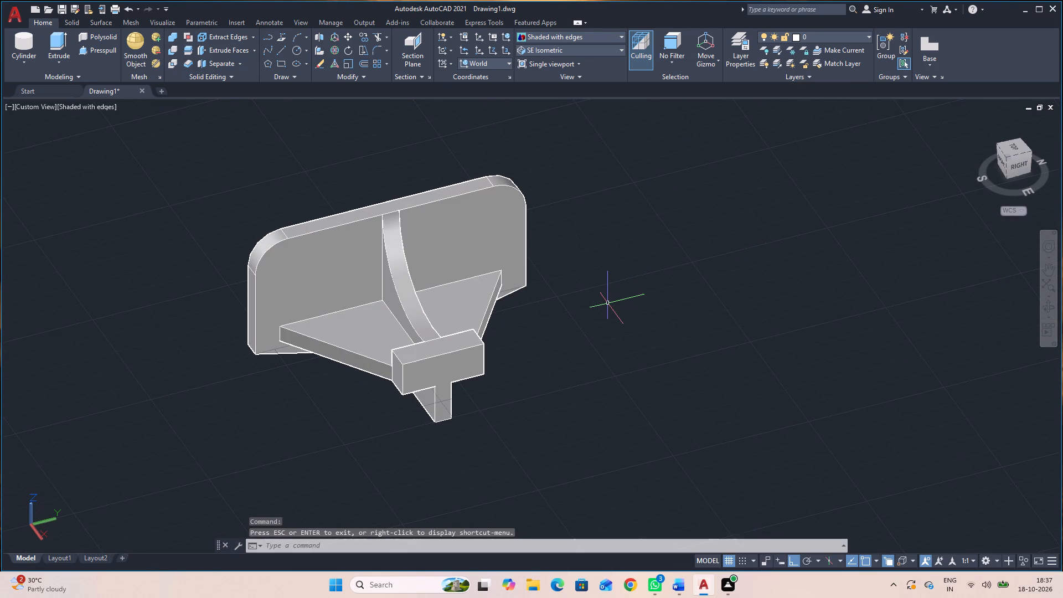
key("l")
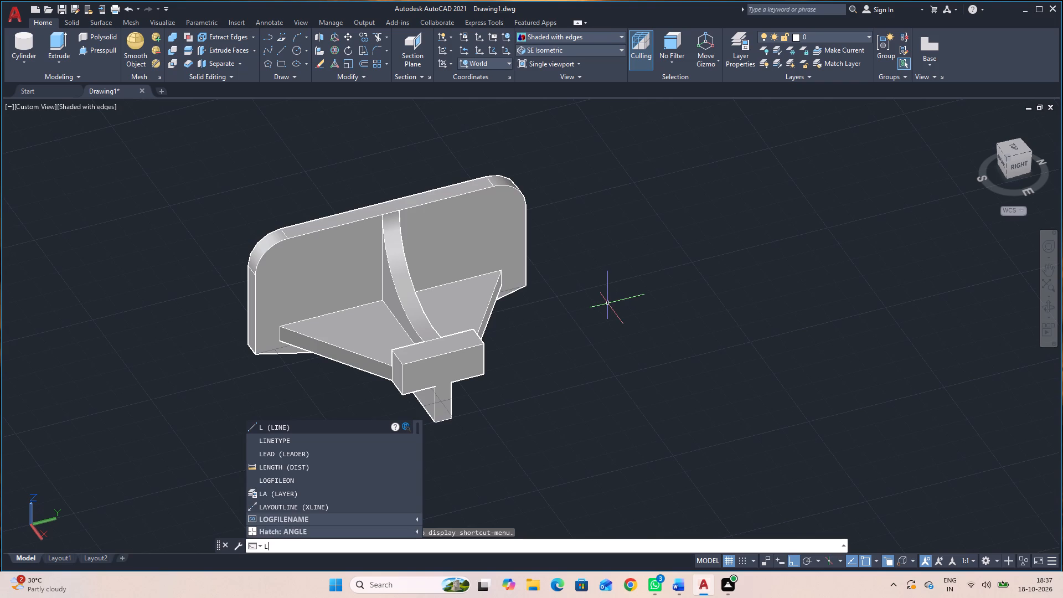
key("space")
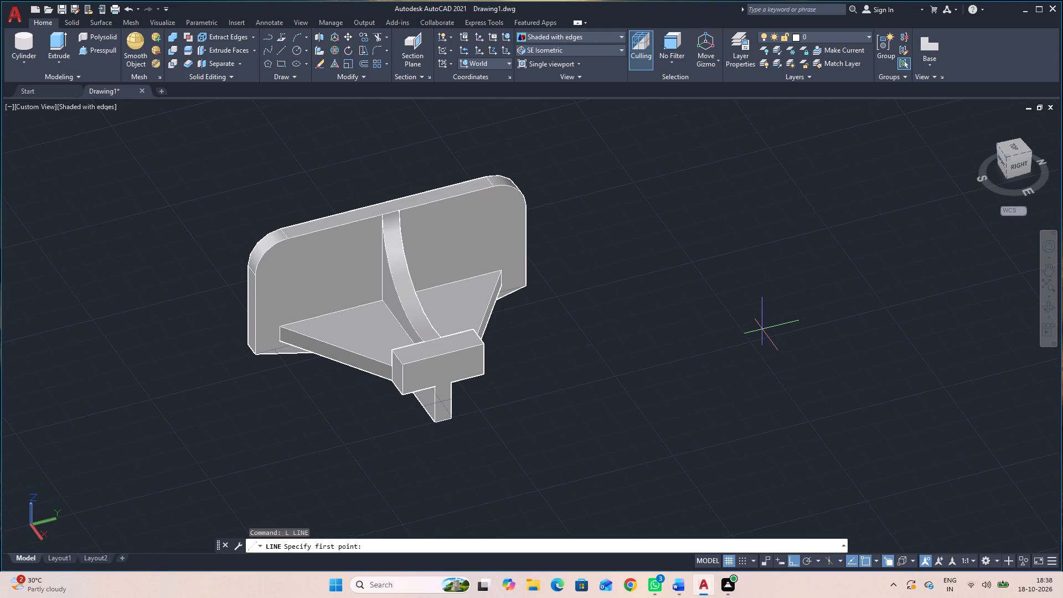
left_click(492, 189)
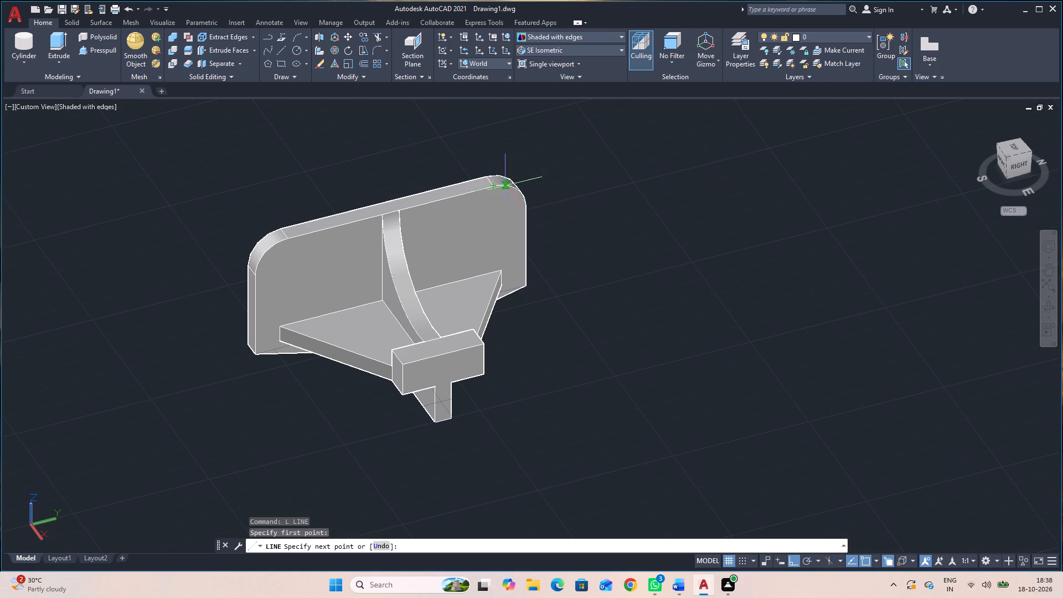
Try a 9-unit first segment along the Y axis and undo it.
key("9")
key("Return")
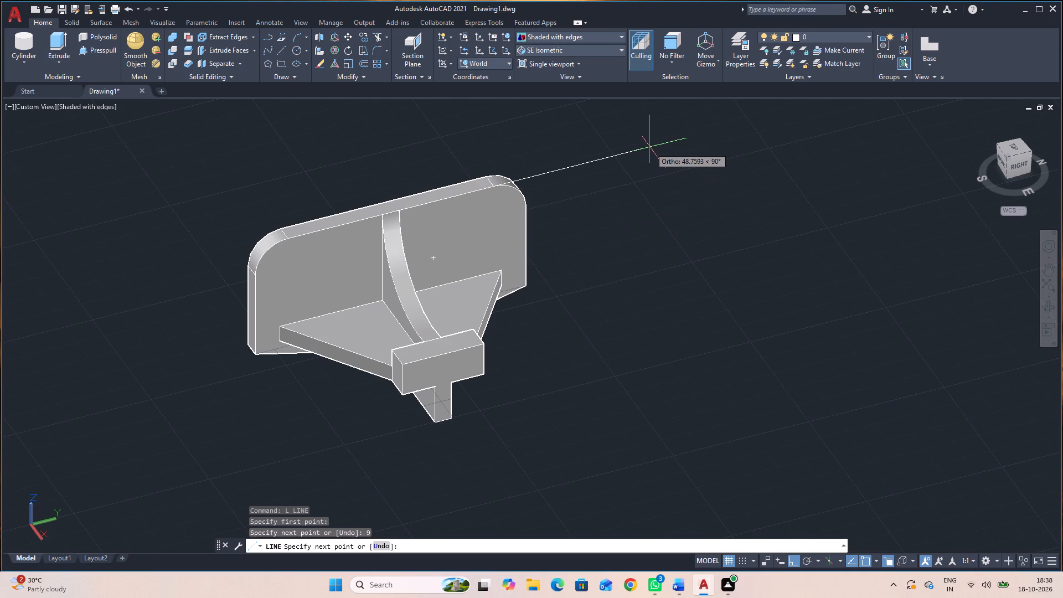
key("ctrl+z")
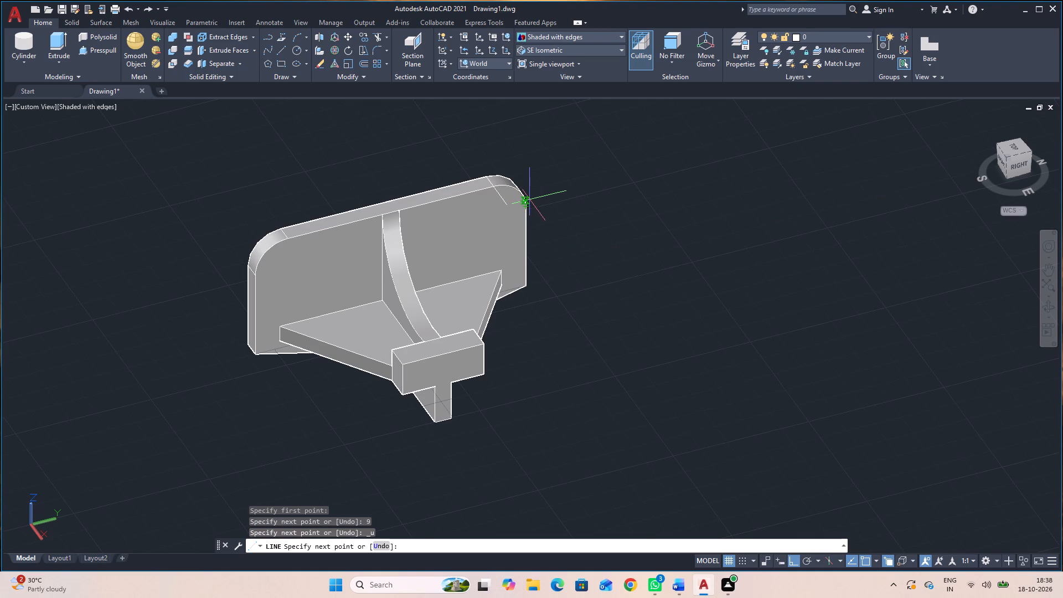
Draw construction segments along Y to align with the plate's vertical side edge, 18 units down, and 22 units back across the front face.
scroll(525, 202, "up", 4)
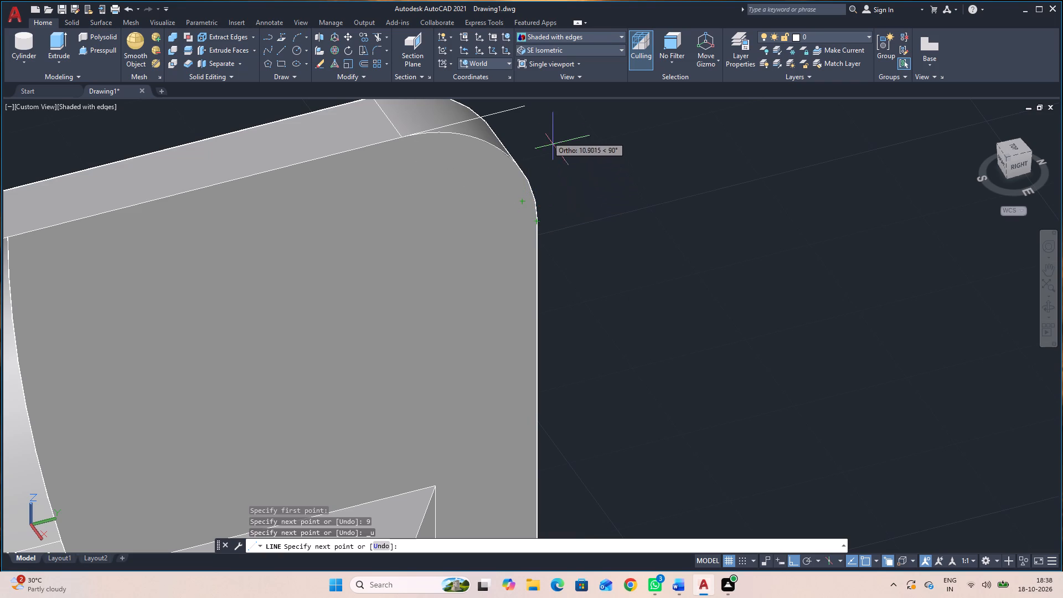
scroll(528, 119, "down", 1)
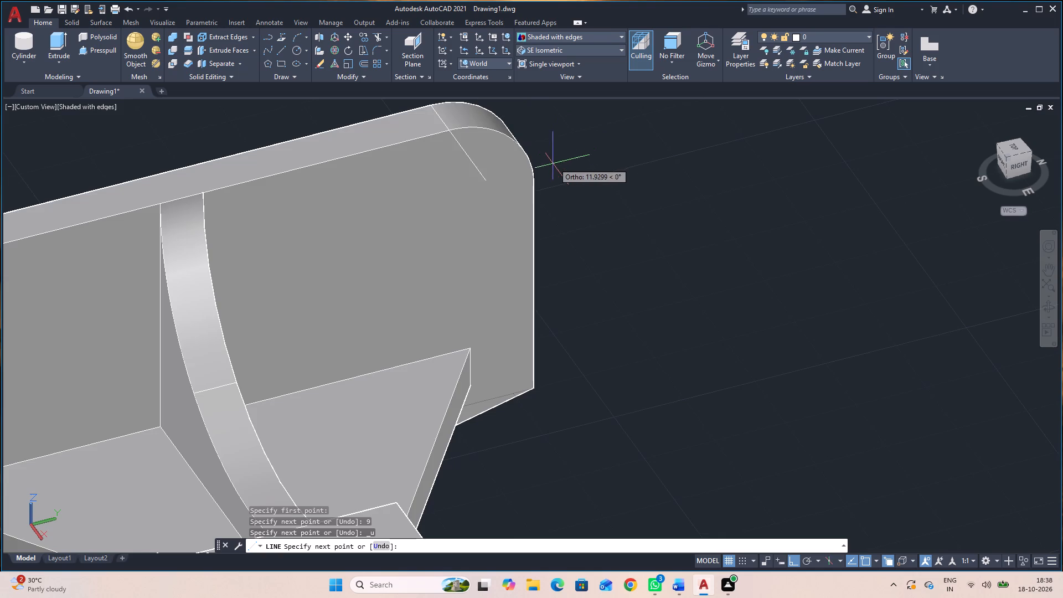
scroll(553, 164, "up", 5)
scroll(538, 191, "down", 3)
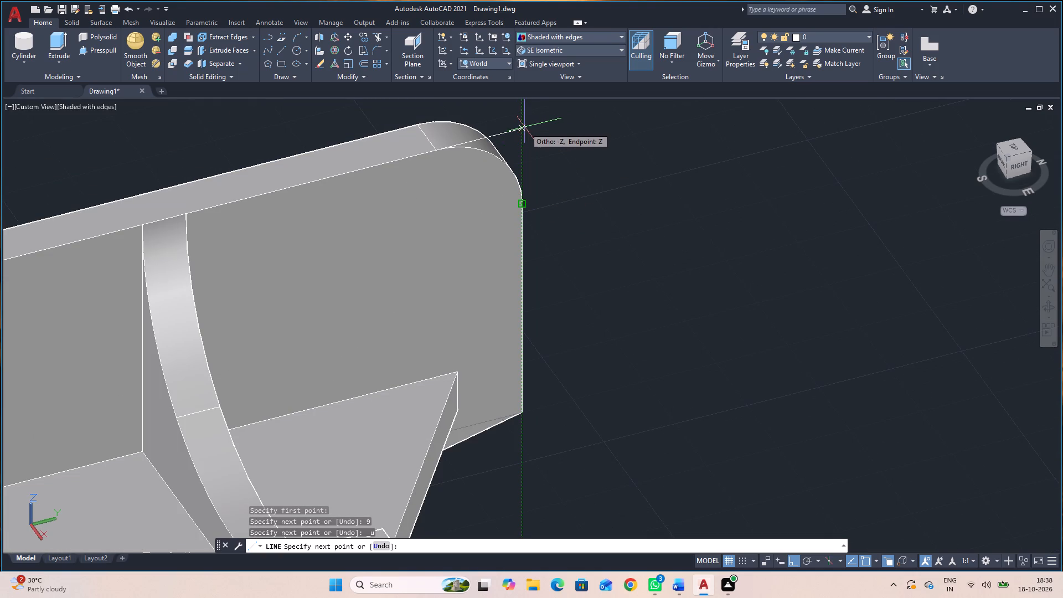
left_click(522, 127)
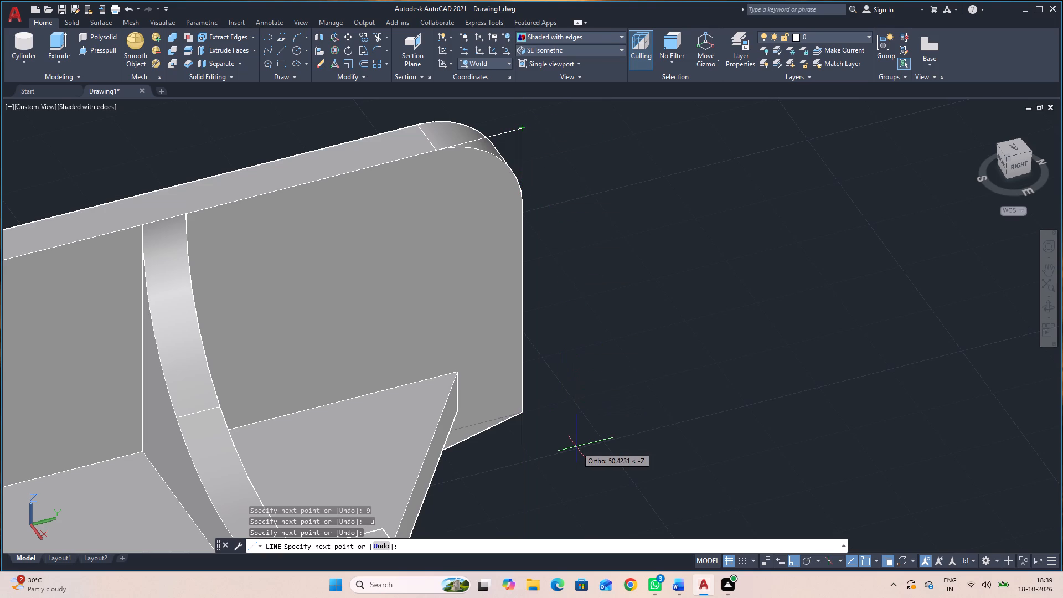
type("18")
key("Return")
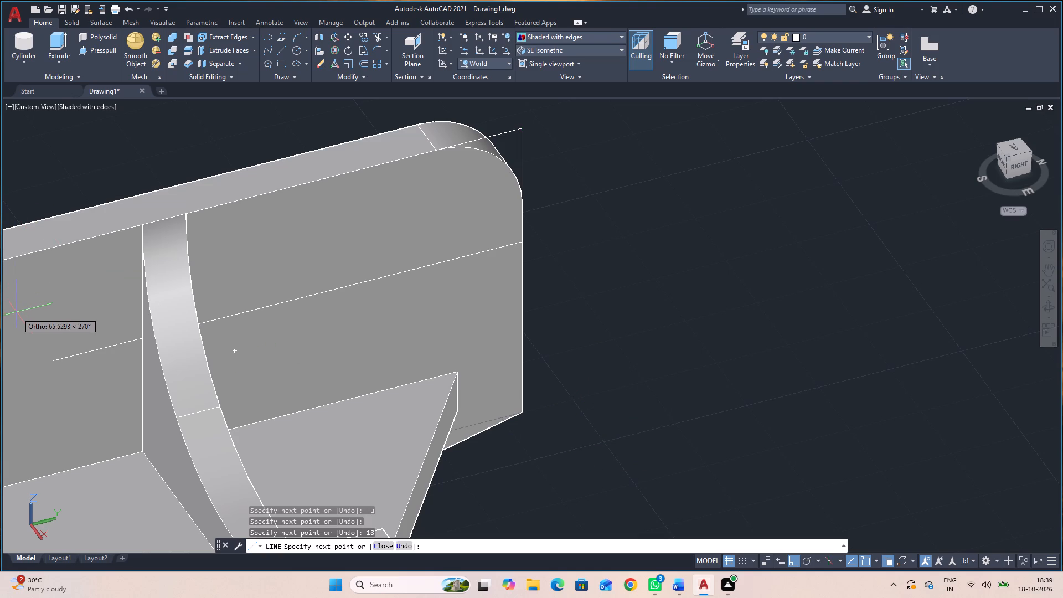
type("22")
key("Return")
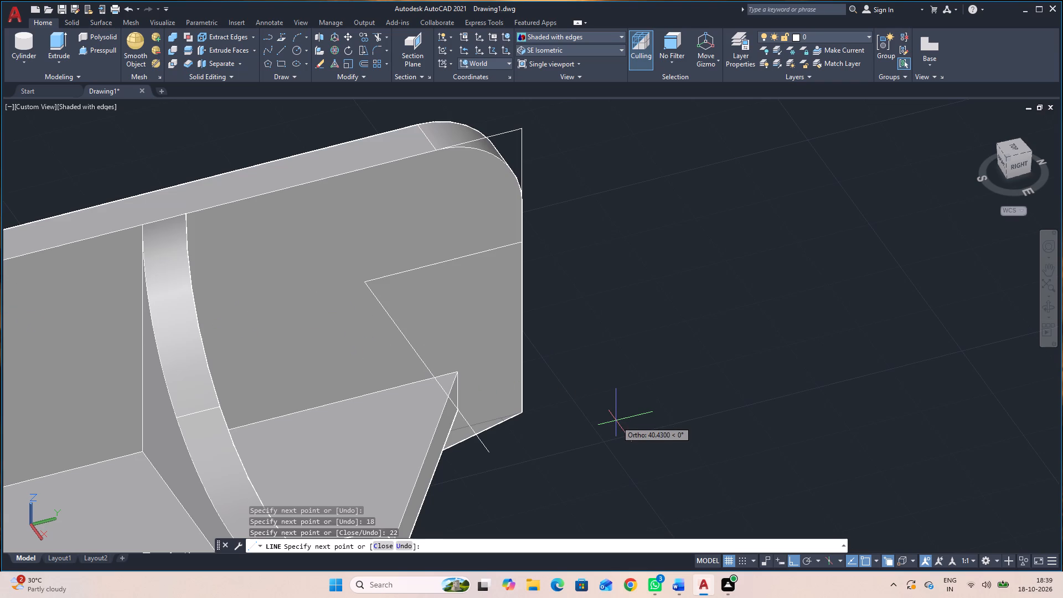
key("Escape")
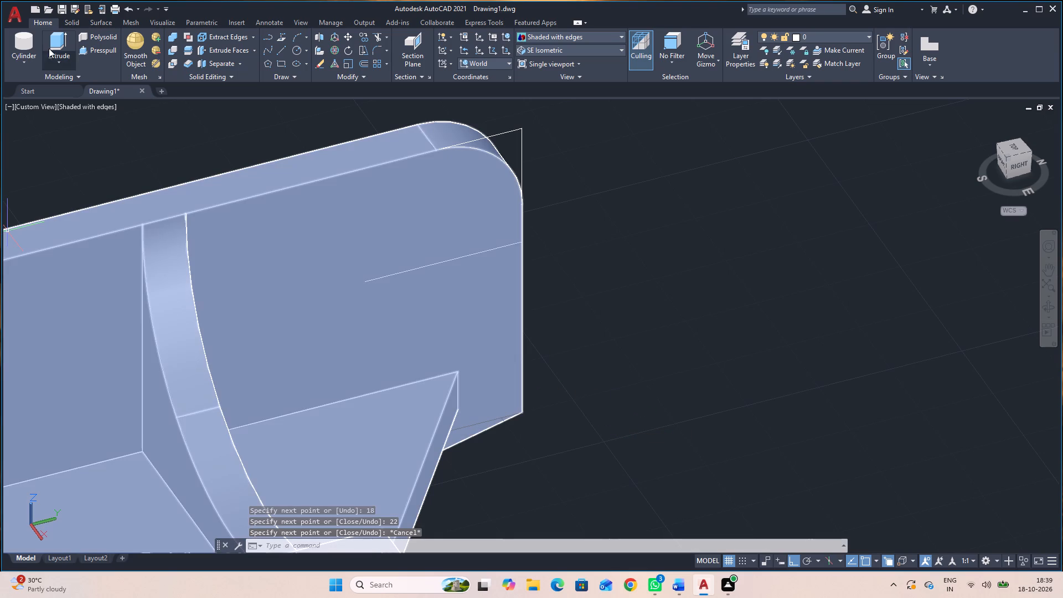
Create a cylinder of radius 6 centred on the free end of the 22-unit line, its axis running 6 units back through the plate.
left_click(19, 35)
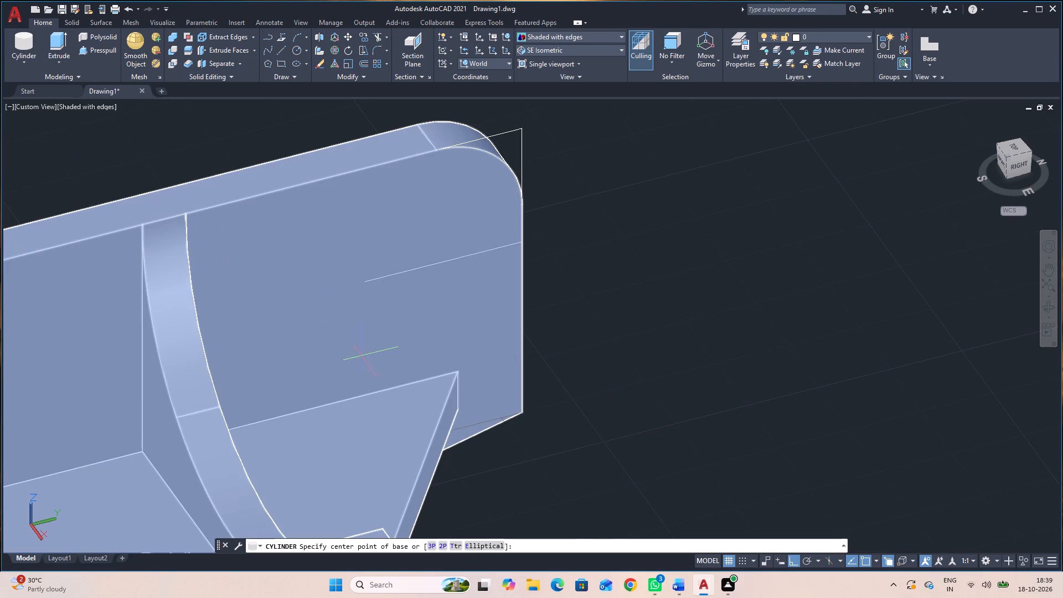
left_click(367, 284)
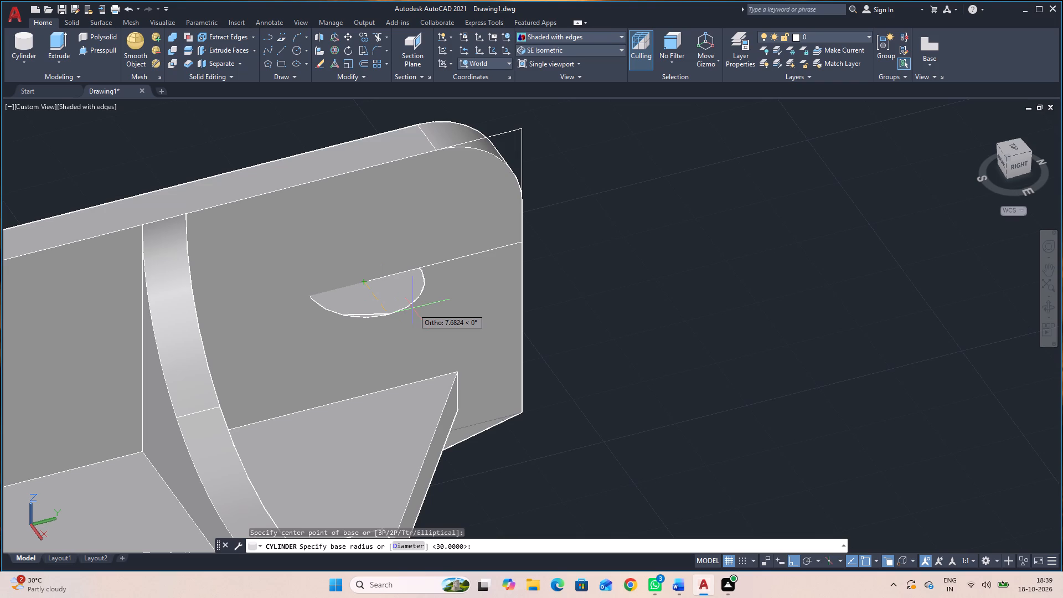
key("6")
key("Return")
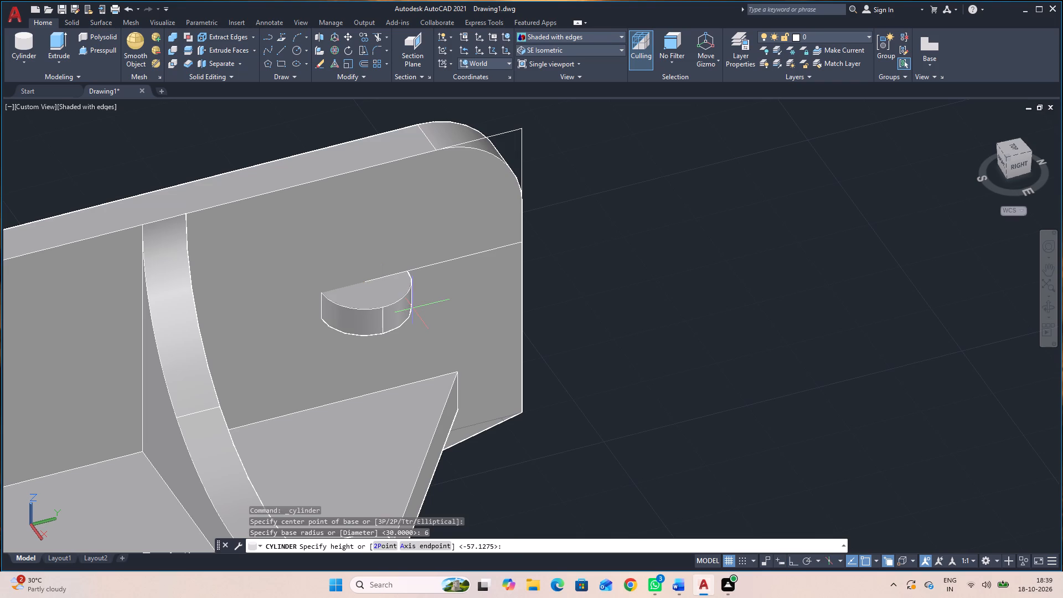
left_click(412, 542)
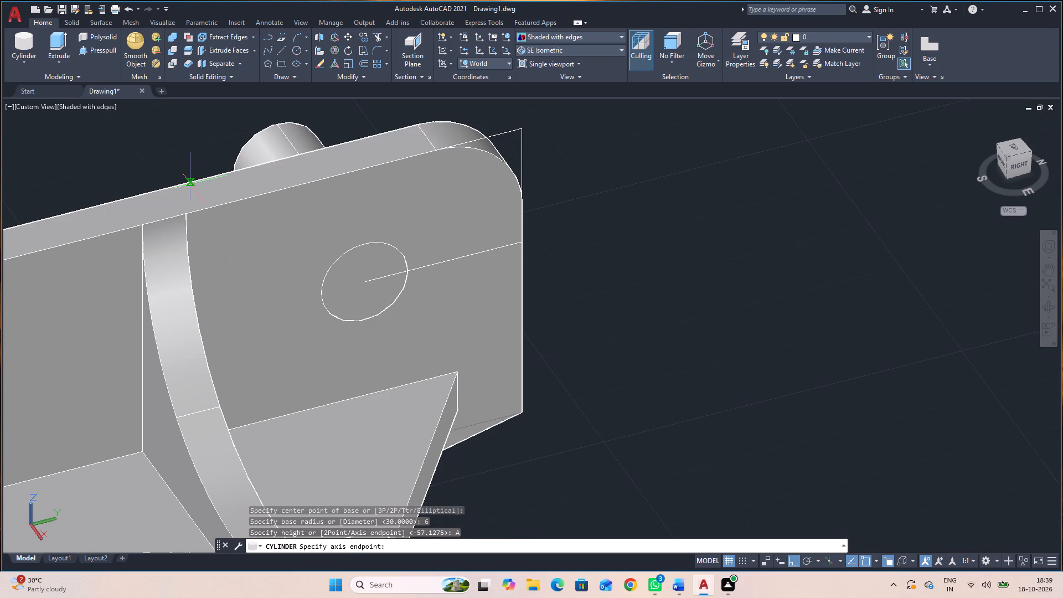
key("6")
key("Return")
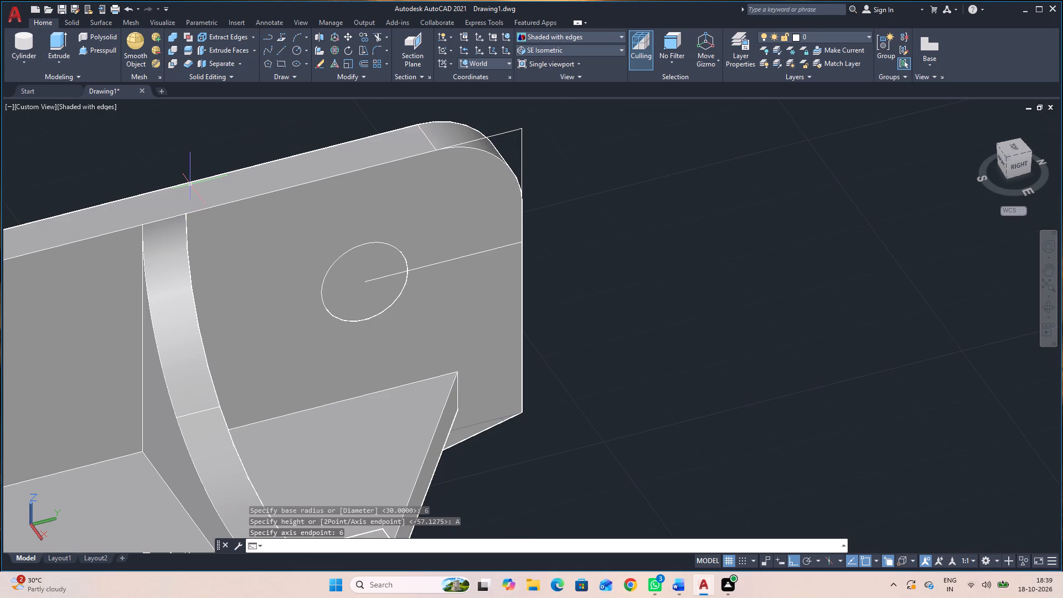
Create a second radius 6 cylinder centred 56 units along -Y from the first, its axis running 6 units back through the plate.
middle_click_drag(706, 297, 839, 230)
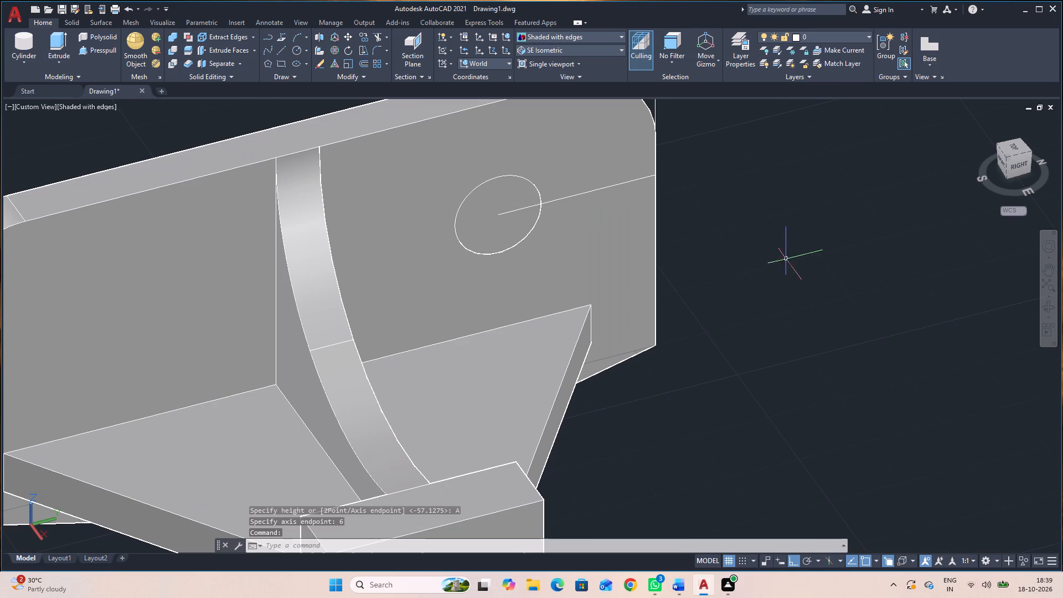
left_click(19, 42)
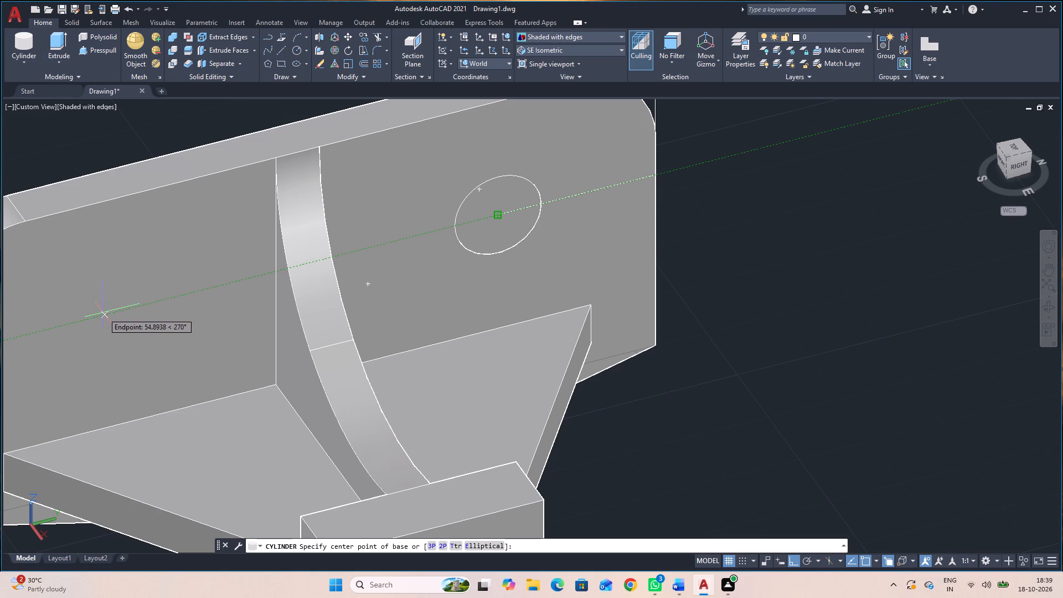
type("56")
key("Return")
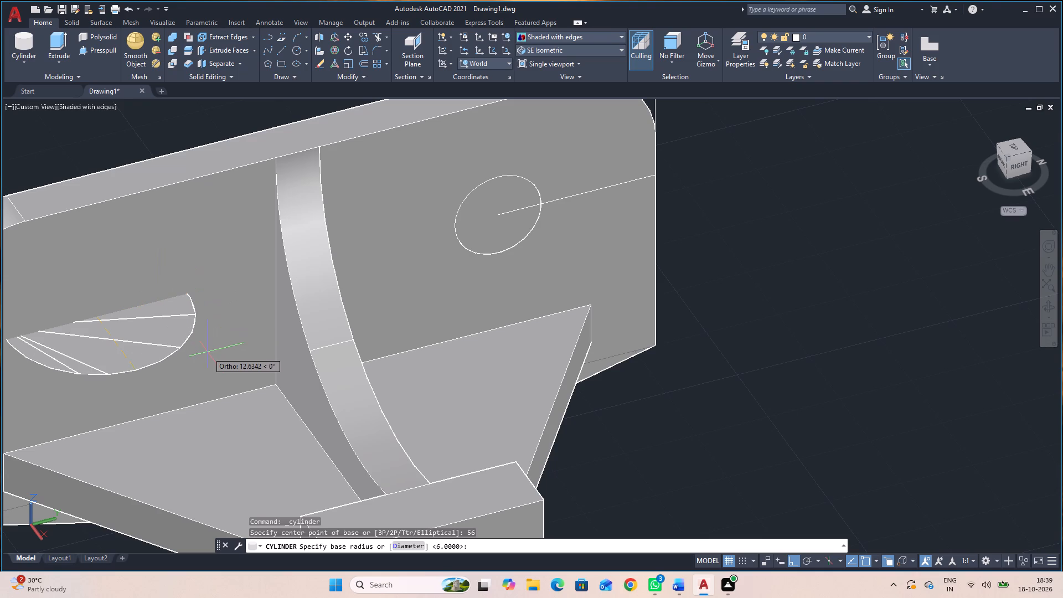
key("6")
key("Return")
left_click(420, 543)
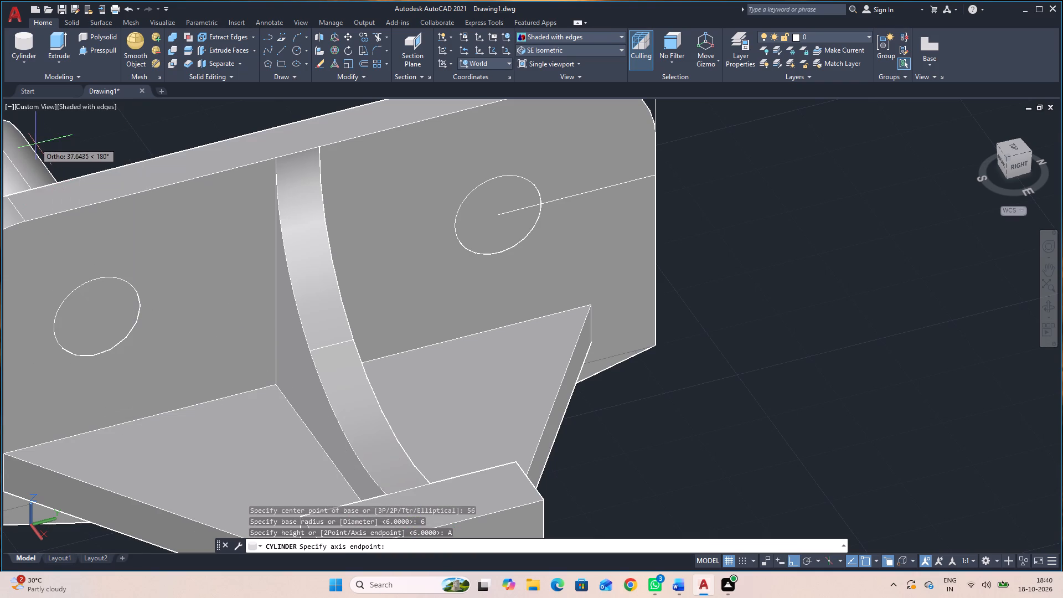
key("6")
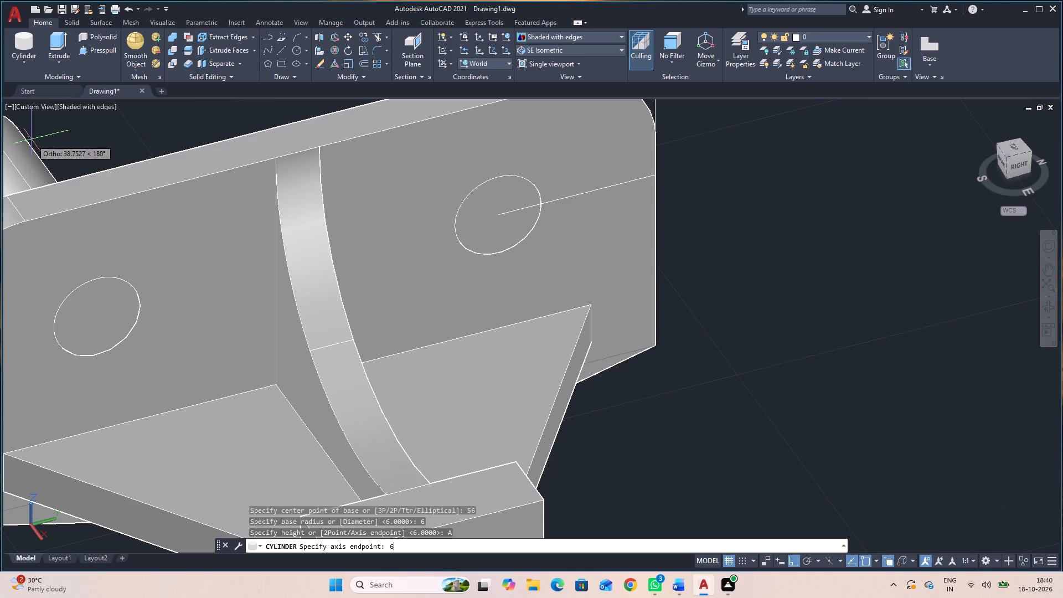
key("Return")
Erase the top and vertical construction lines at the plate's +Y rounded corner.
scroll(189, 155, "down", 2)
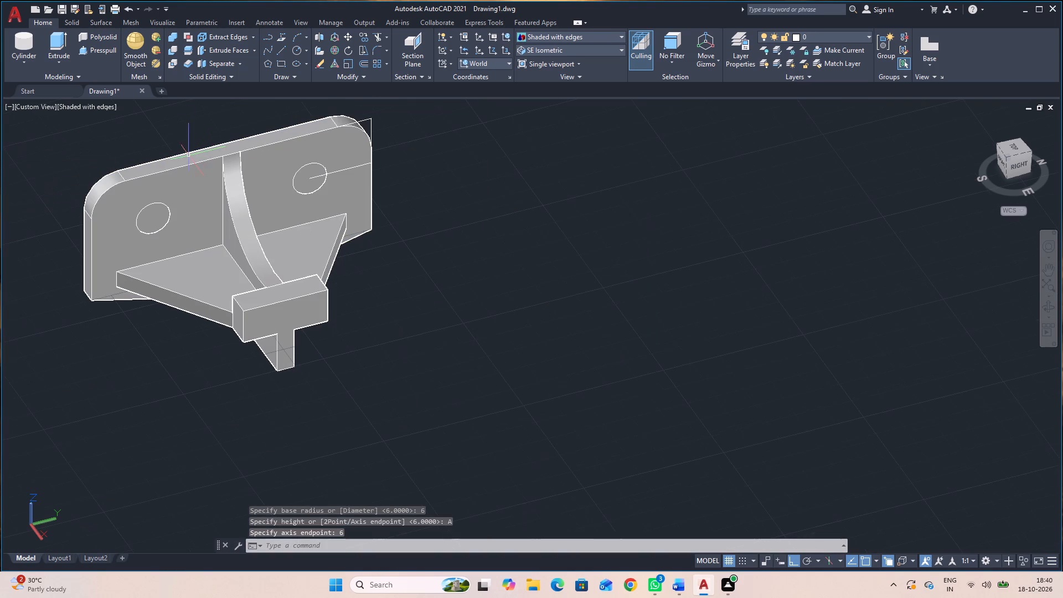
middle_click_drag(517, 301, 669, 296)
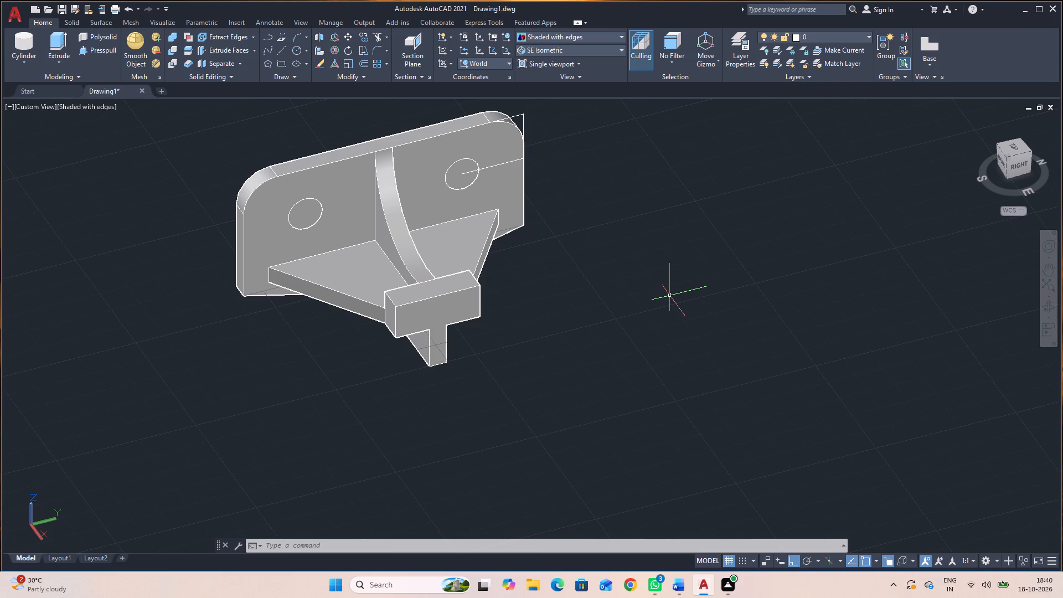
middle_click_drag(625, 204, 625, 250)
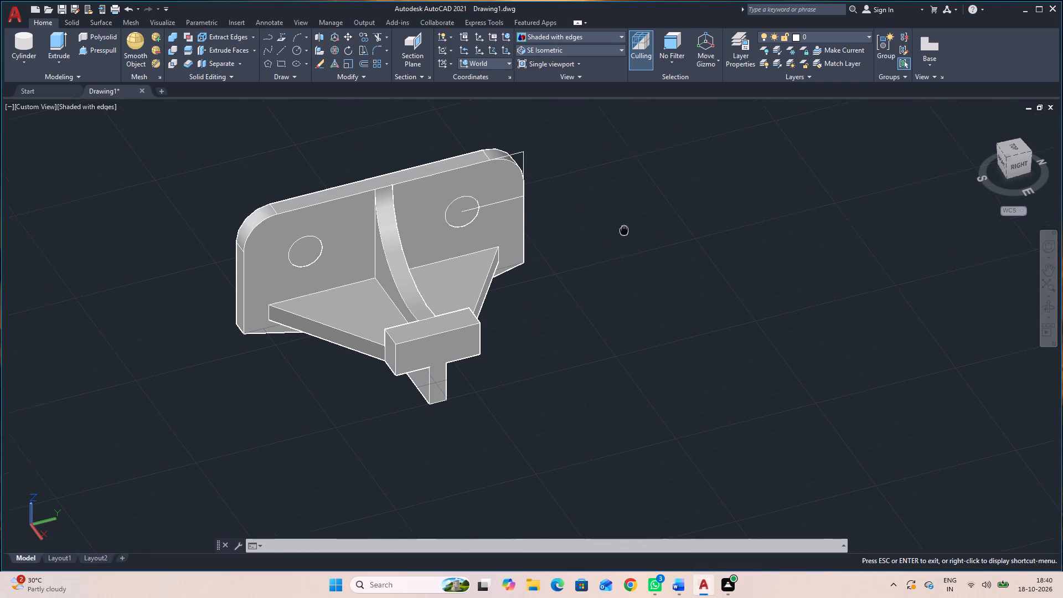
middle_click_drag(625, 250, 625, 263)
scroll(625, 263, "up", 1)
scroll(643, 255, "down", 1)
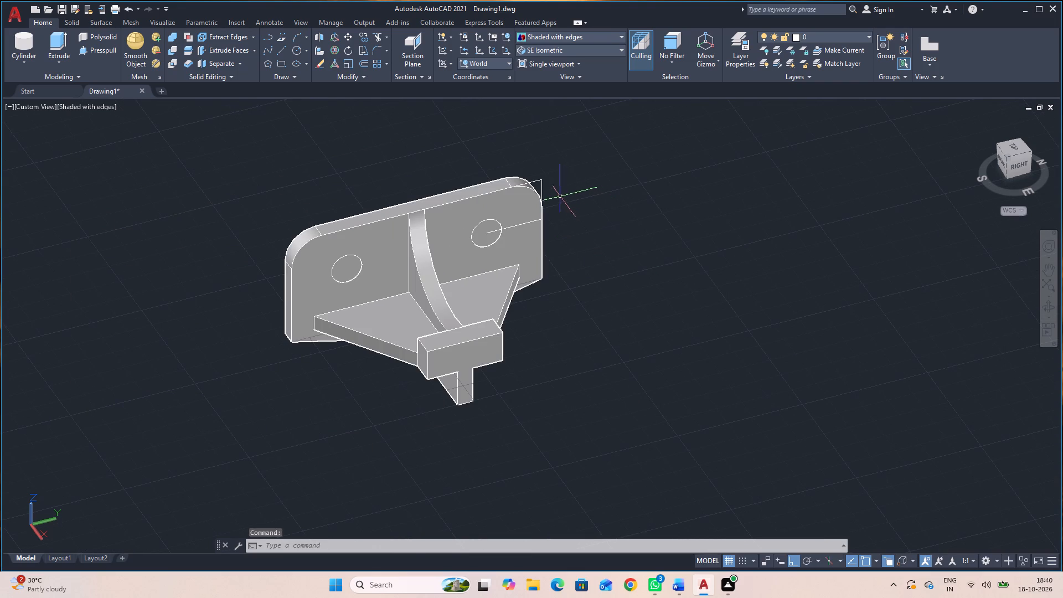
left_click(551, 186)
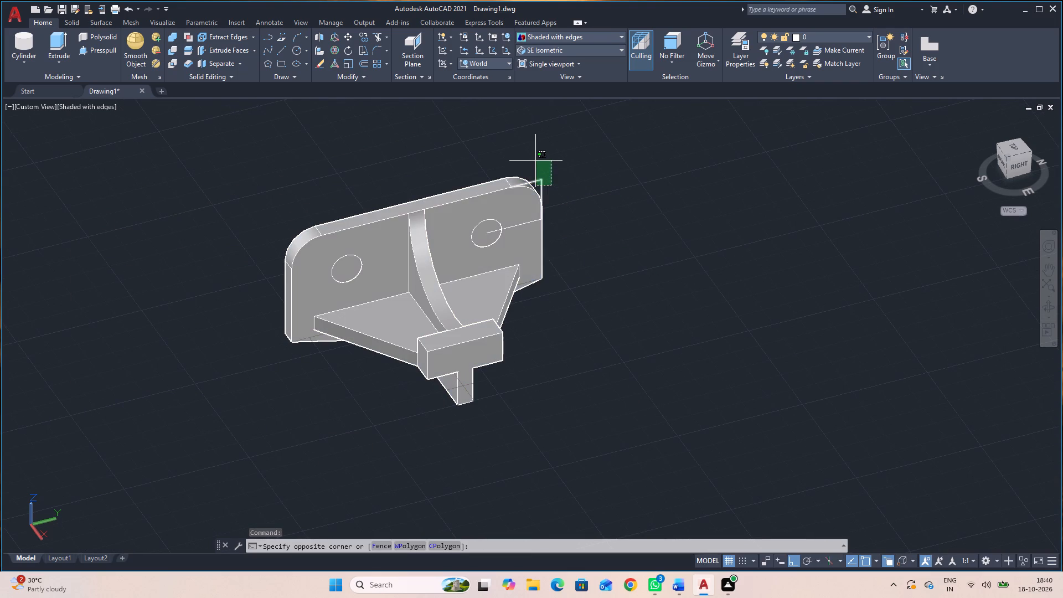
left_click(536, 161)
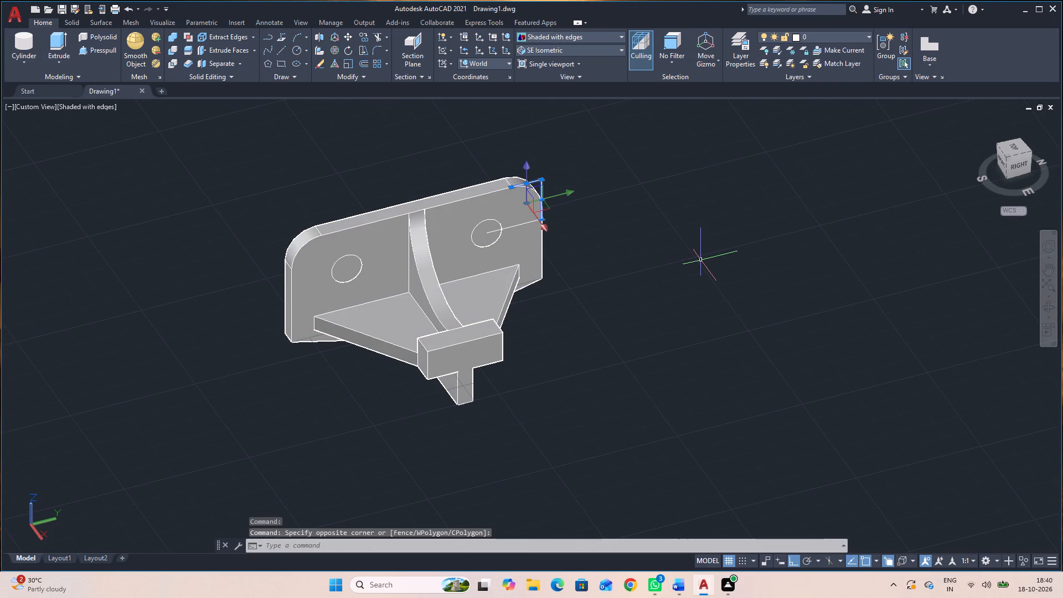
key("Delete")
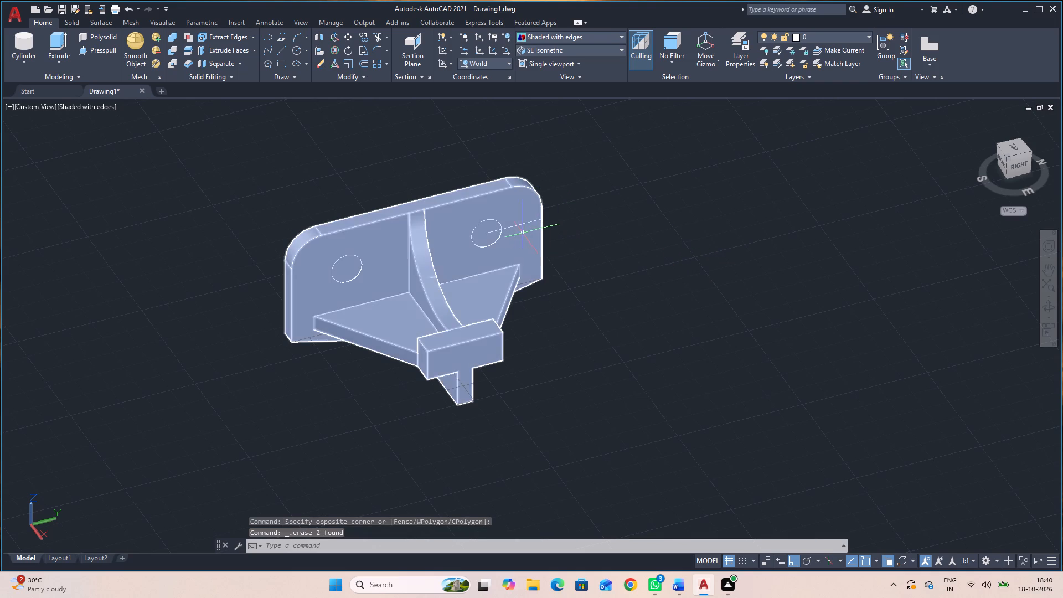
Erase the remaining construction line running from the plate's side edge to the +Y hole centre.
left_click(522, 225)
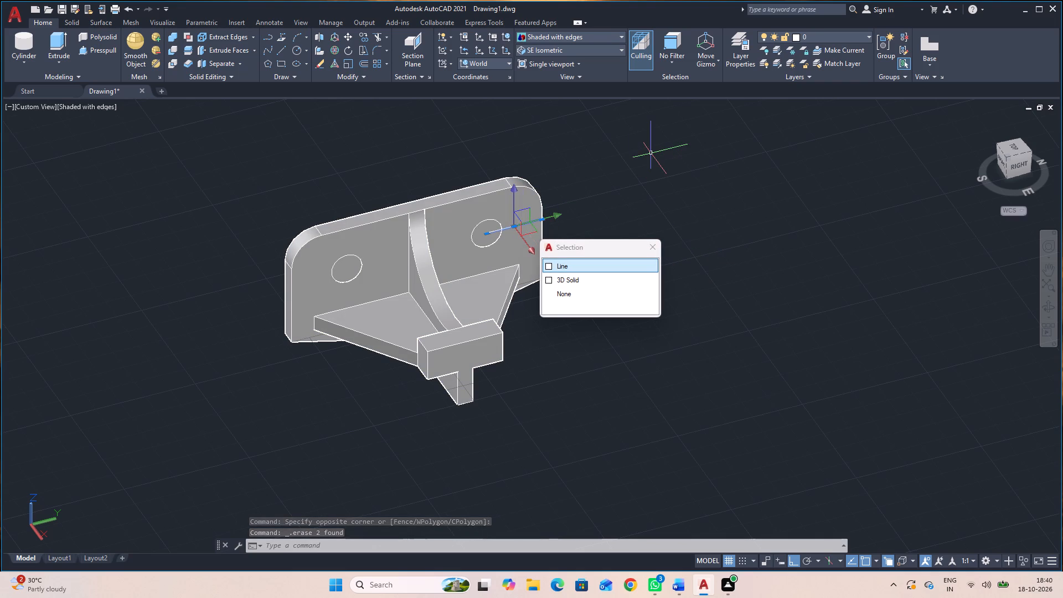
key("Delete")
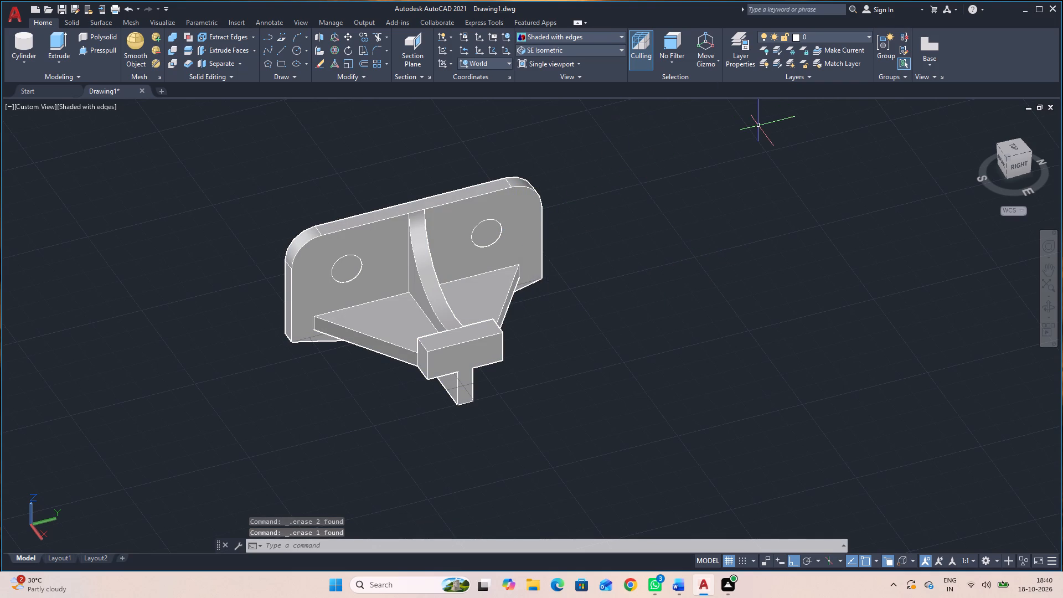
Subtract the two radius 6 cylinders from the bracket solid to cut through holes in the plate.
type("su")
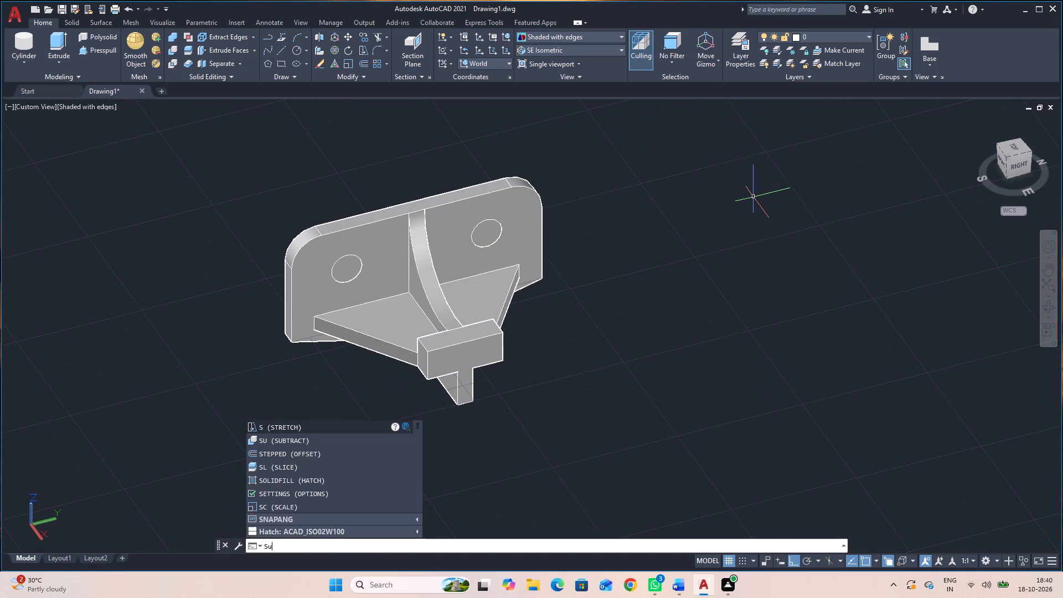
key("space")
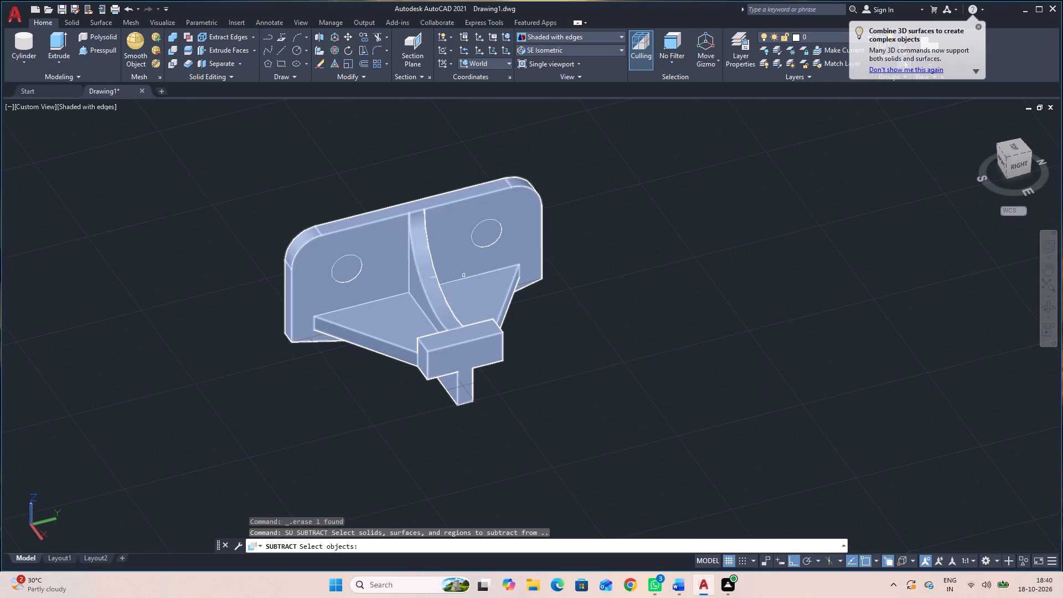
left_click(462, 276)
key("space")
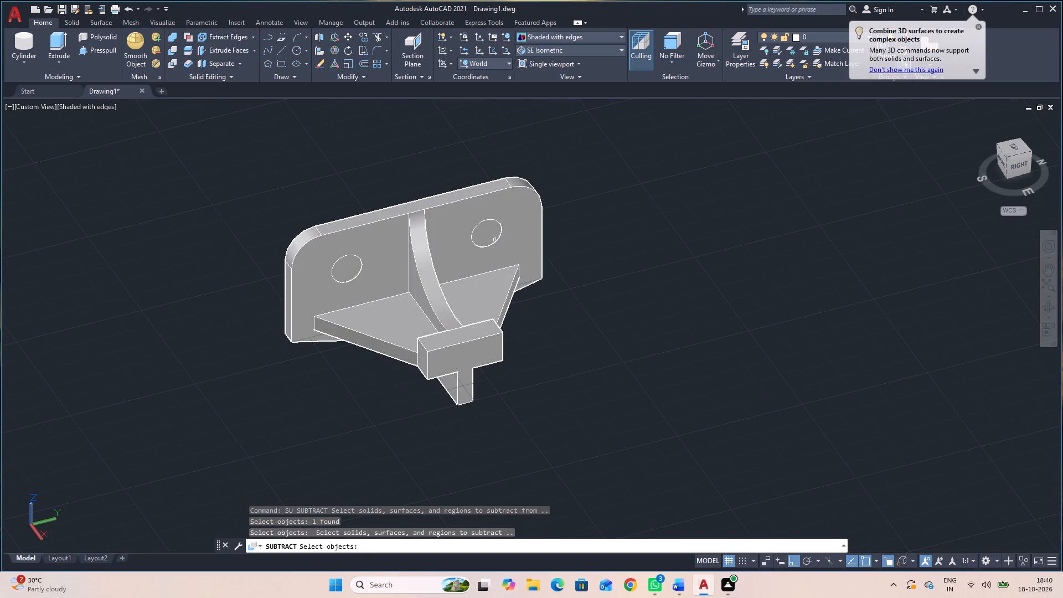
left_click(493, 236)
left_click(344, 270)
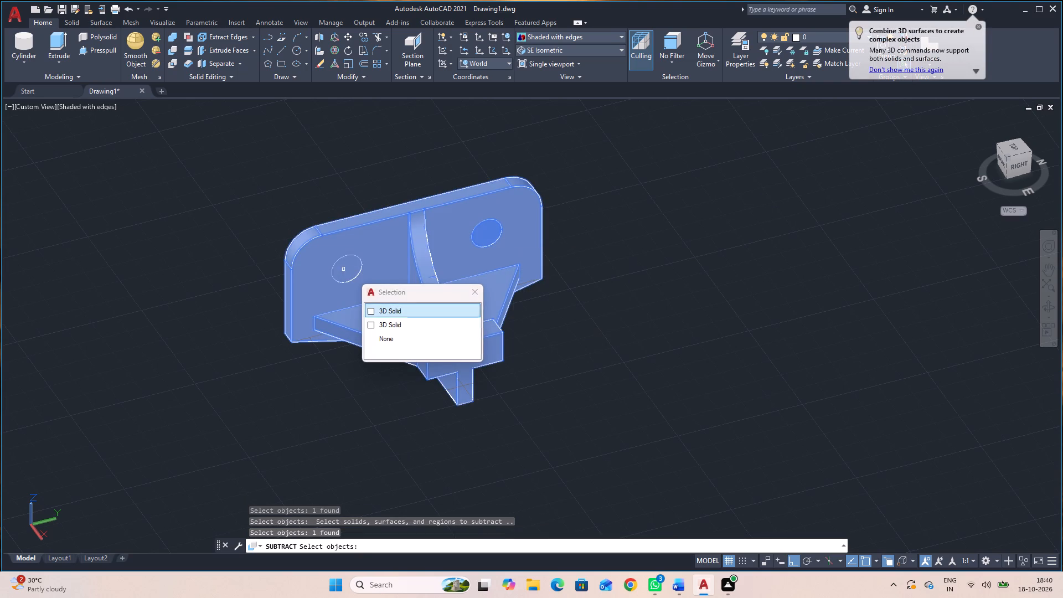
left_click(386, 320)
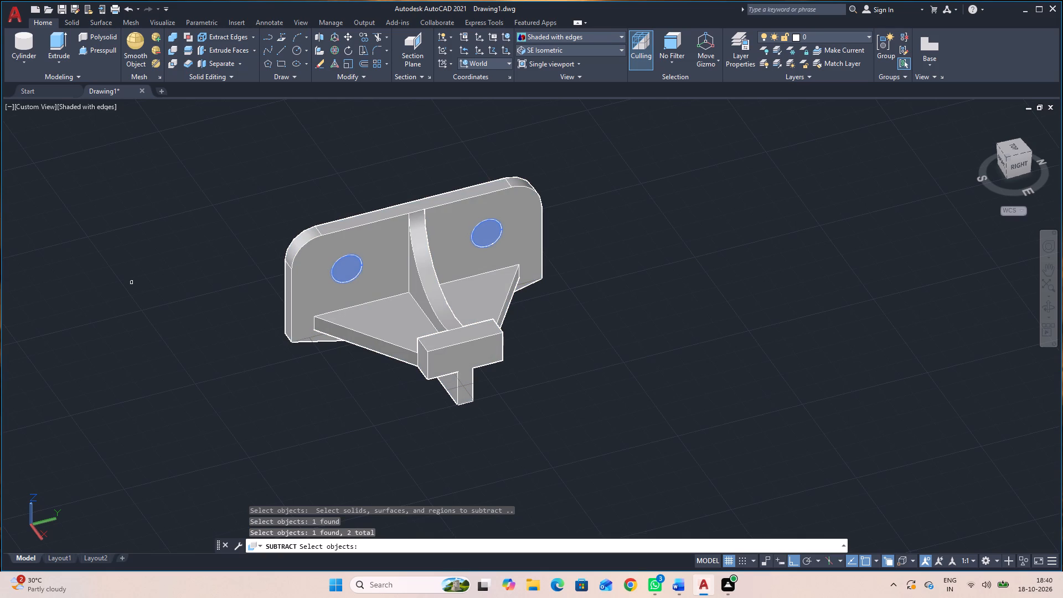
key("space")
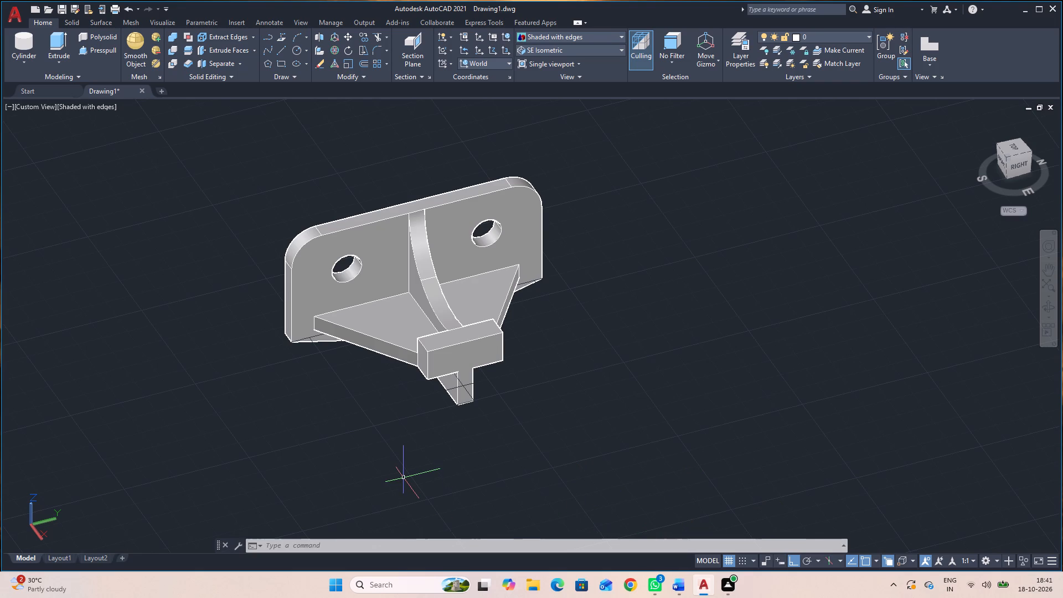
Move the whole bracket to a free point in model space, using the bottom corner of its front leg as base point.
left_click(445, 364)
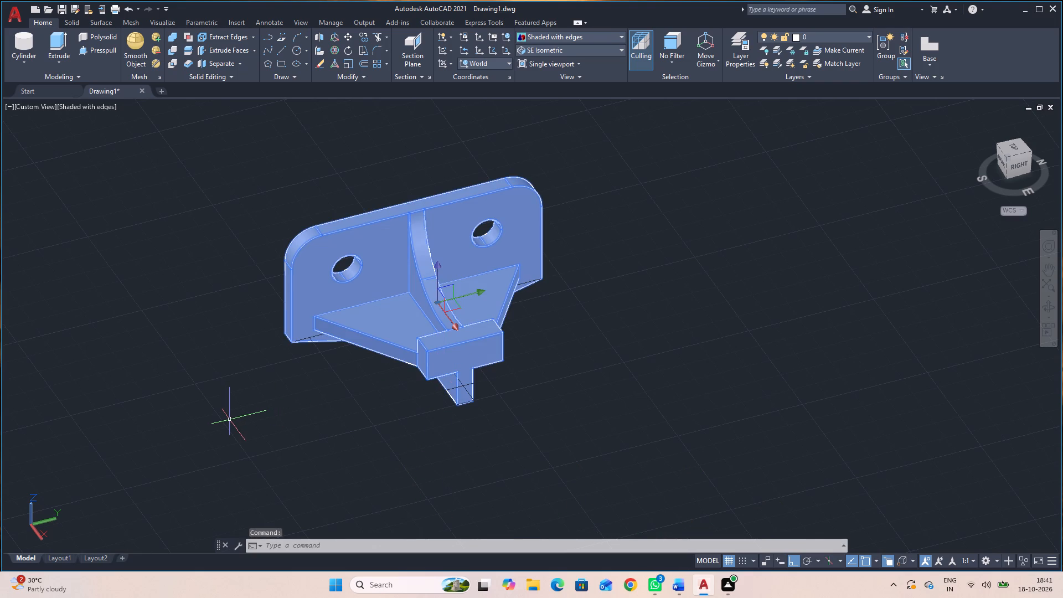
type("m")
key("space")
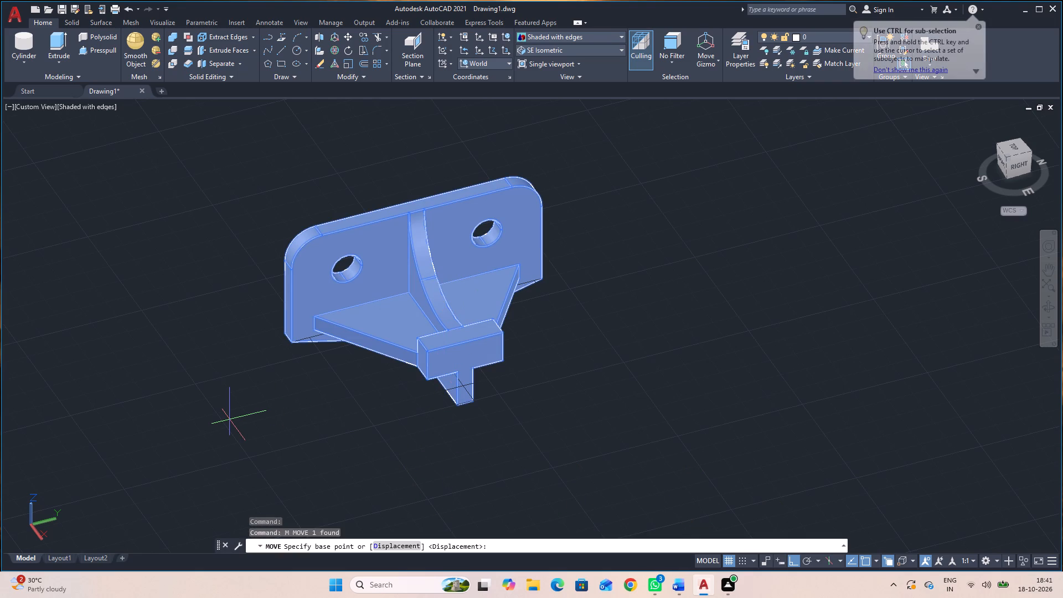
left_click(460, 408)
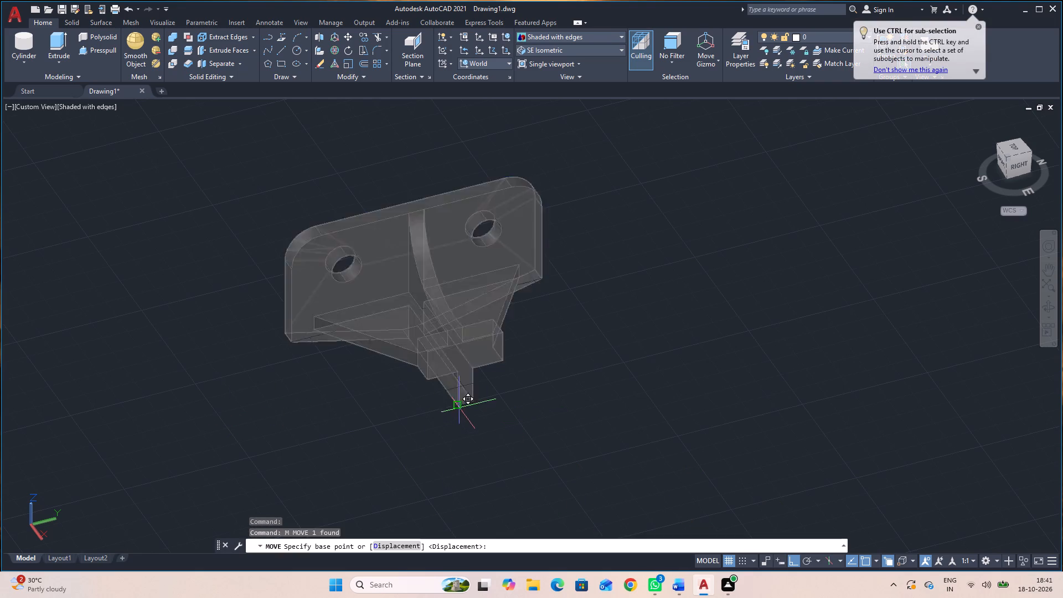
middle_click_drag(432, 282, 446, 476)
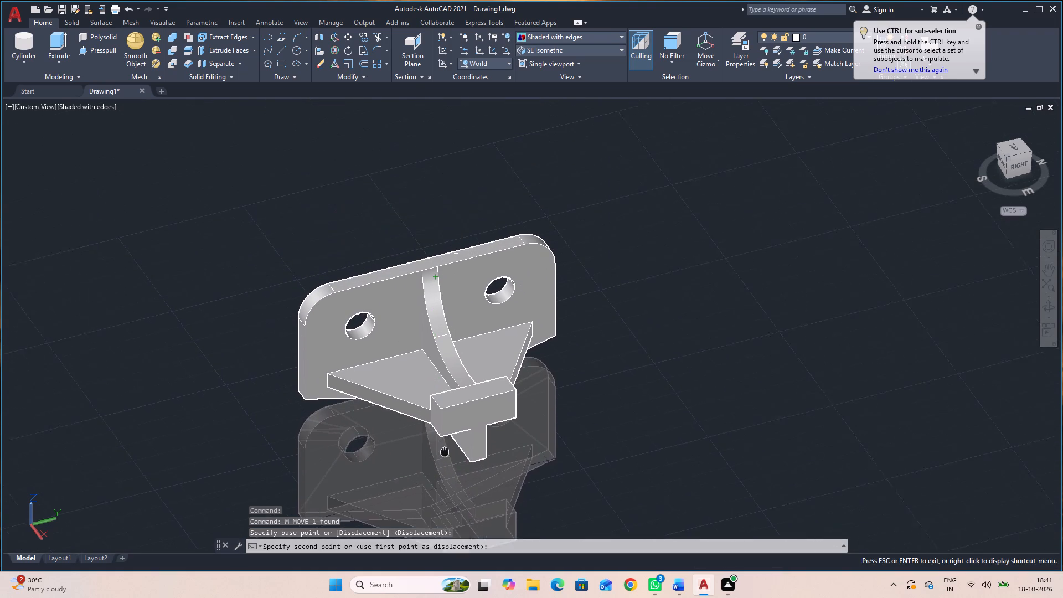
middle_click_drag(446, 476, 446, 476)
left_click(447, 395)
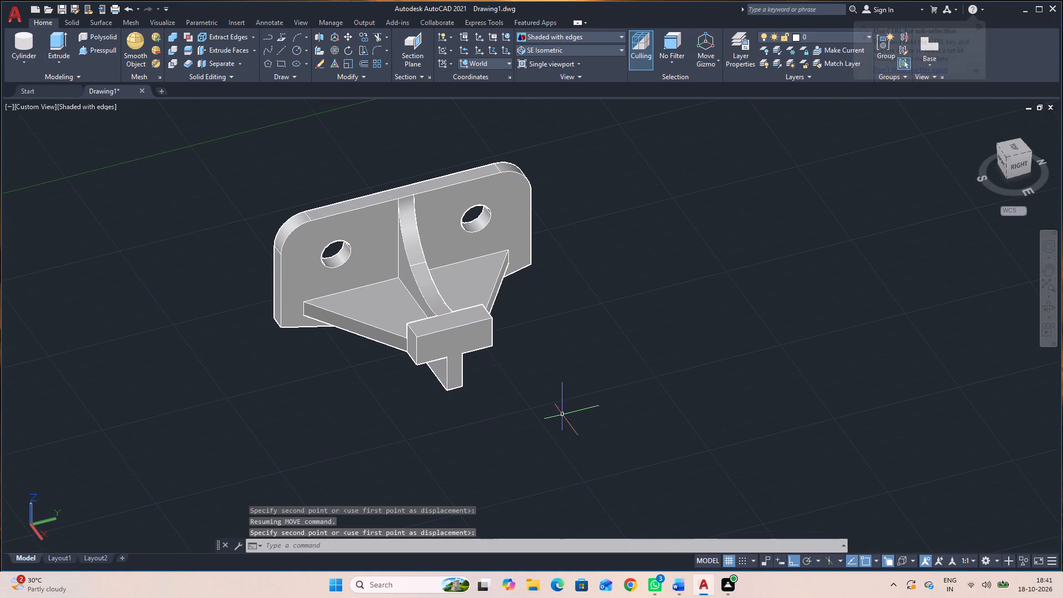
middle_click_drag(560, 411, 562, 455)
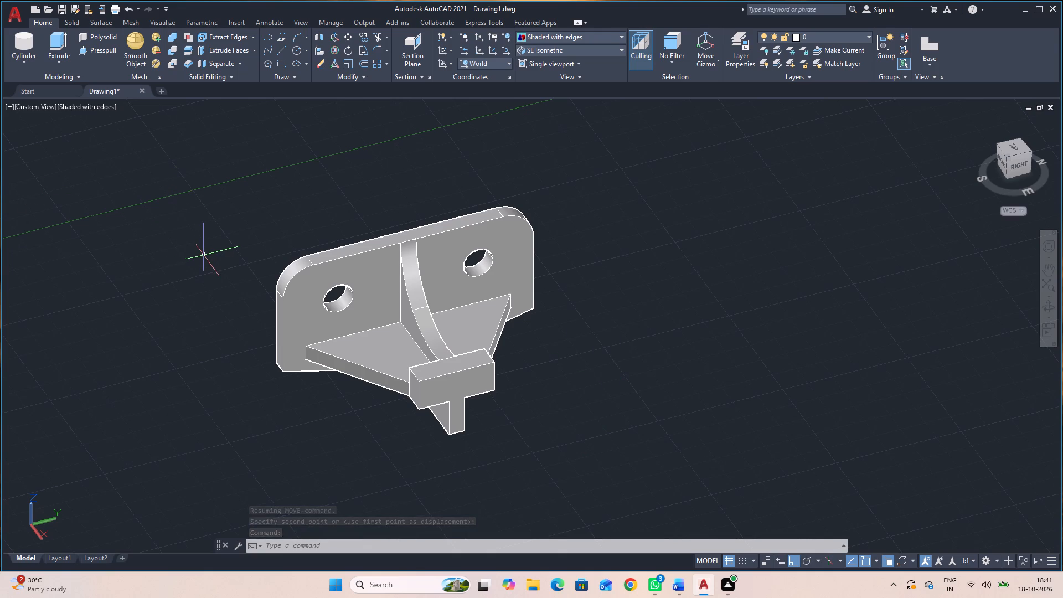
Save the drawing in Documents as 30 3DM and dismiss the notification.
key("ctrl+s")
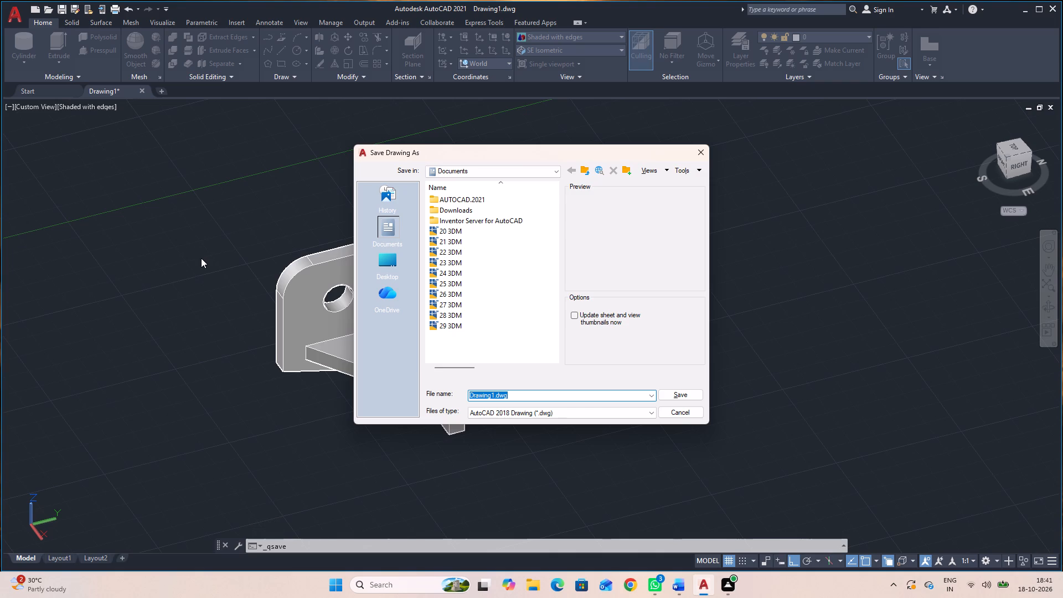
type("30")
key("space")
key("3")
key("d")
key("m")
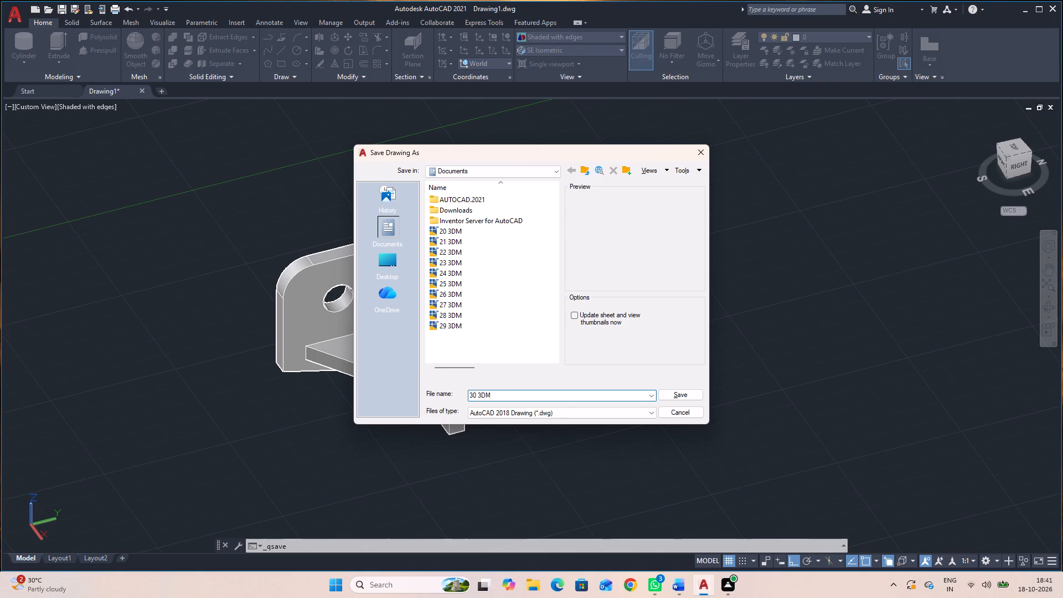
left_click(666, 395)
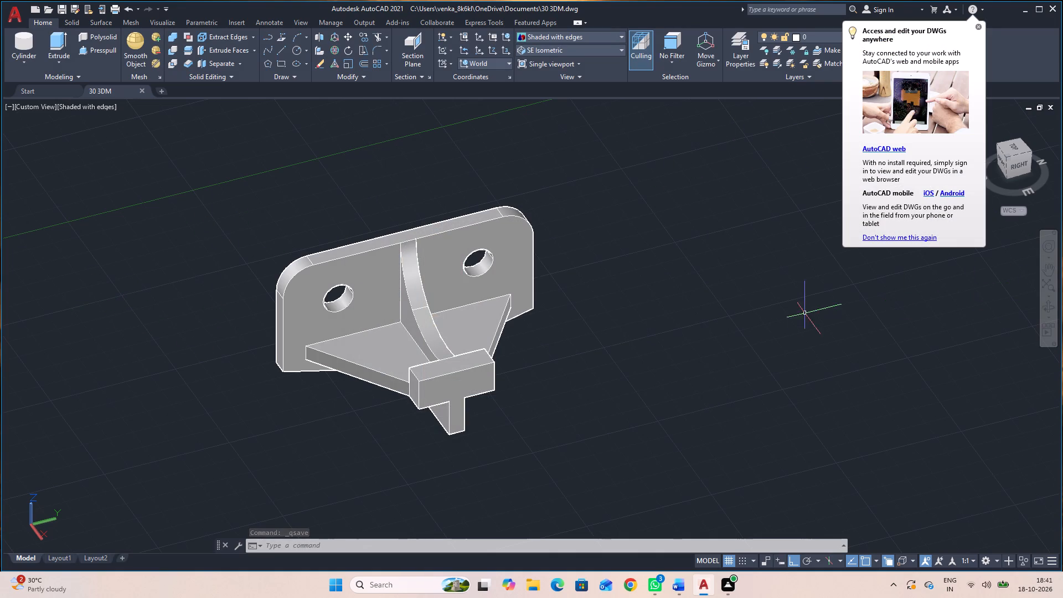
left_click(978, 28)
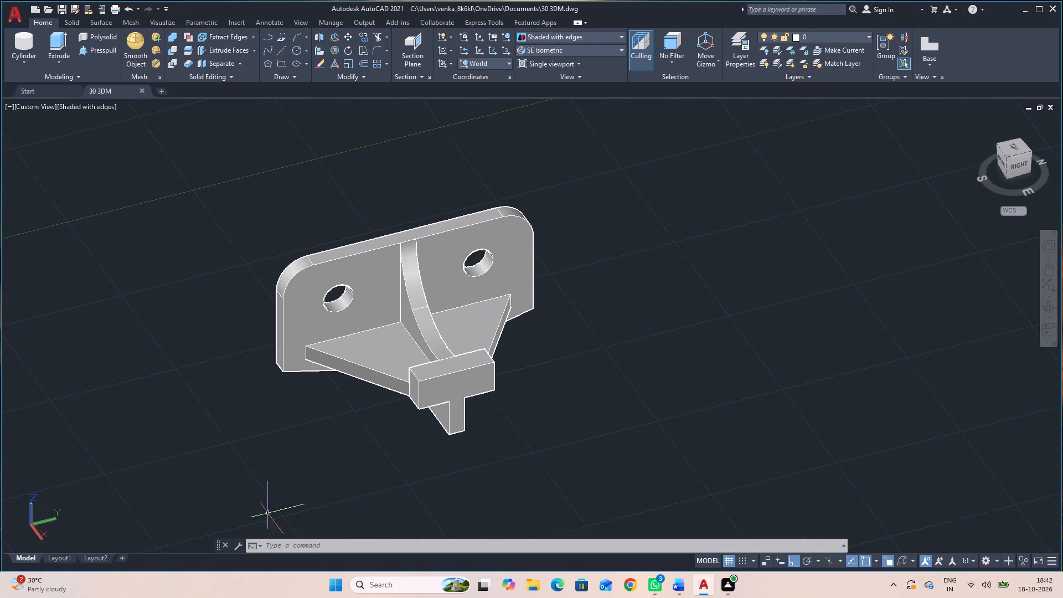
Delete the default viewport from Layout1.
left_click(55, 559)
left_click(370, 429)
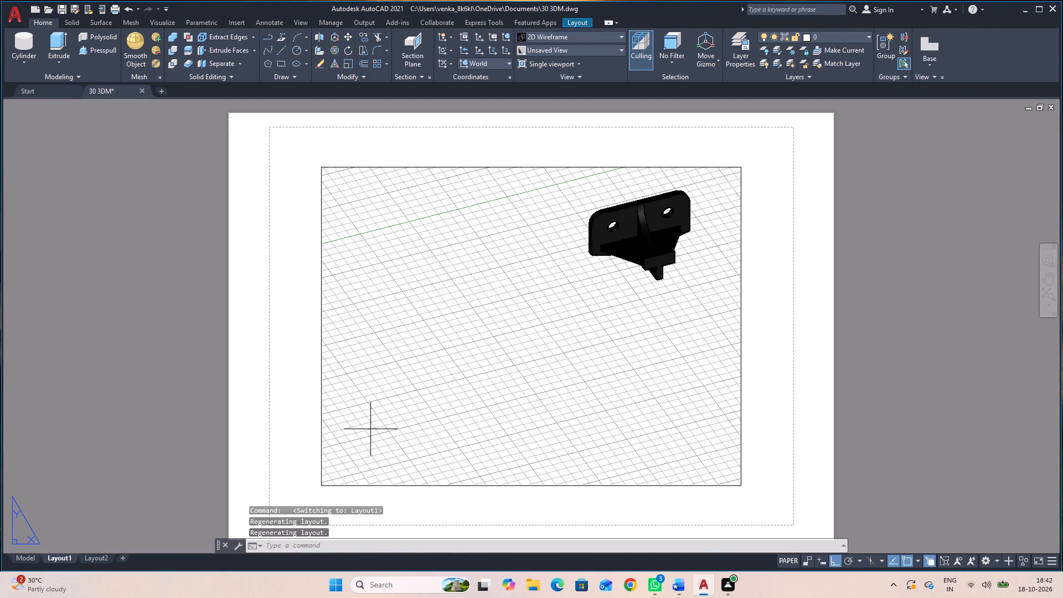
left_click(305, 416)
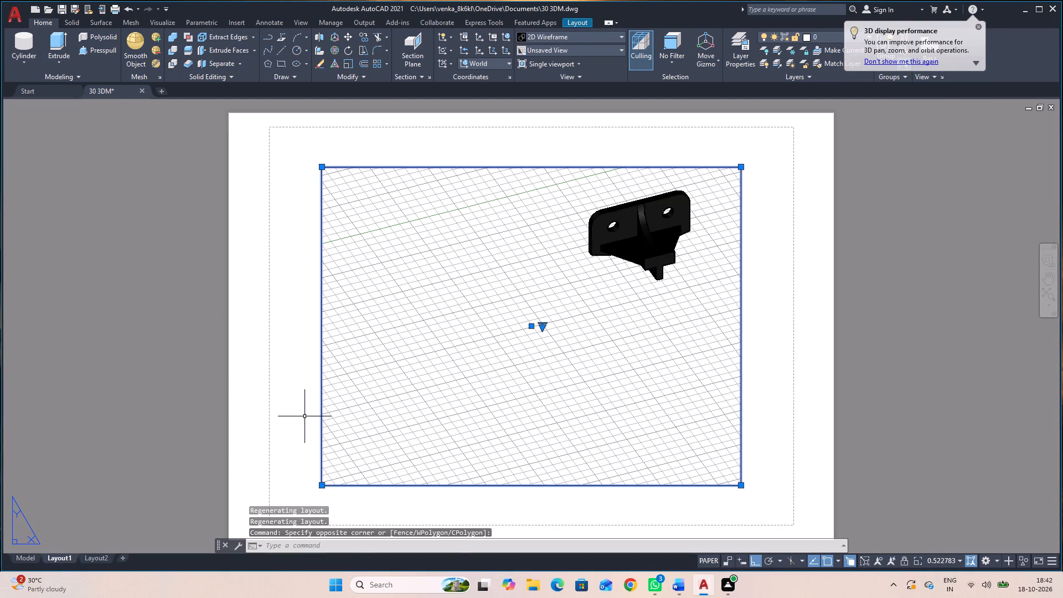
key("Delete")
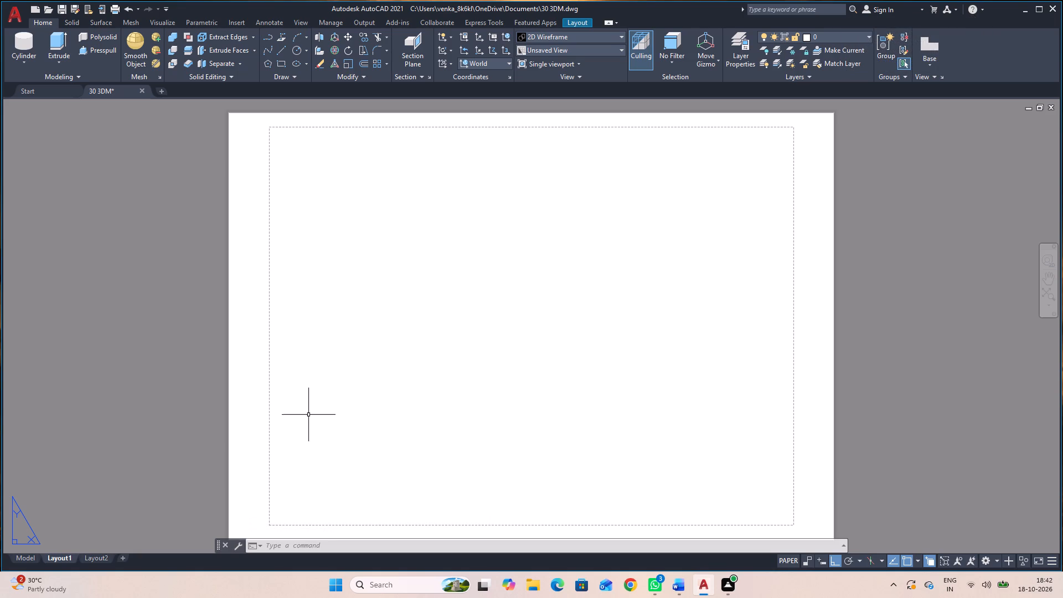
Create a 1:1 base view of the bracket from model space, placing its side profile near Layout1's upper-right sheet corner.
left_click(24, 564)
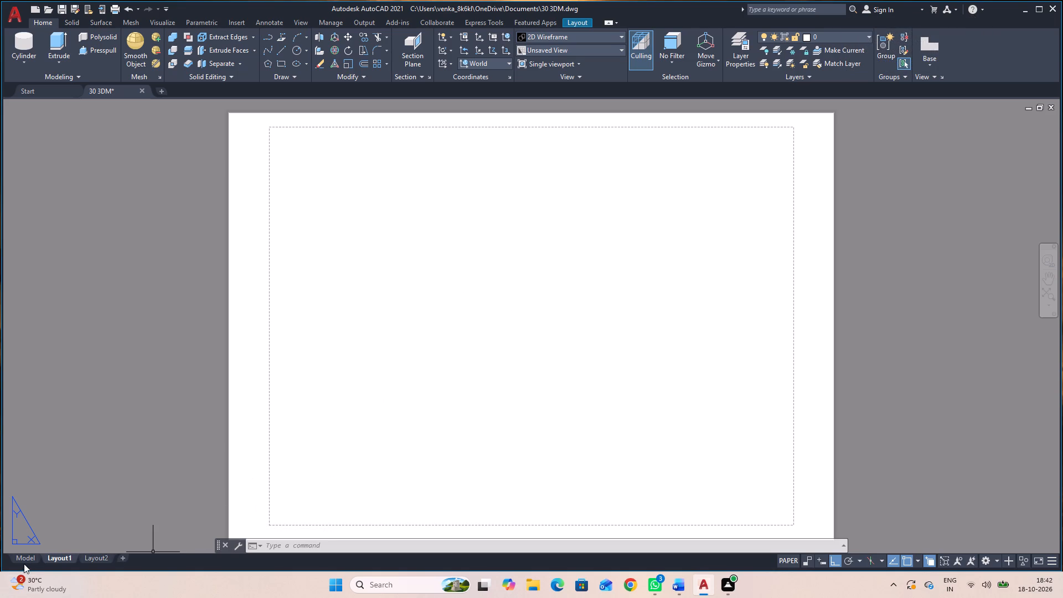
left_click(22, 559)
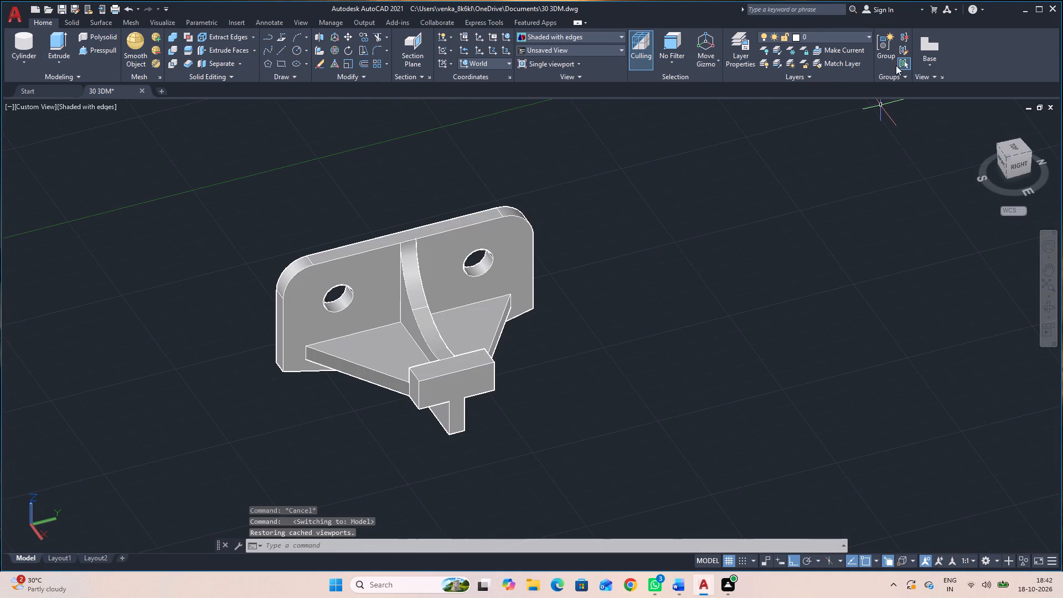
left_click(925, 49)
left_click(959, 81)
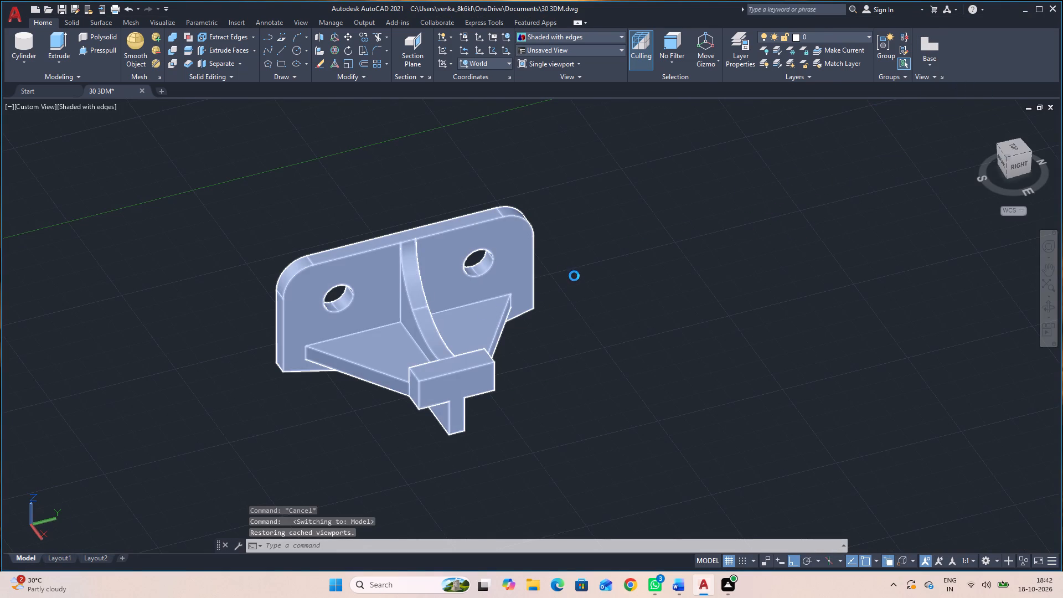
left_click(502, 299)
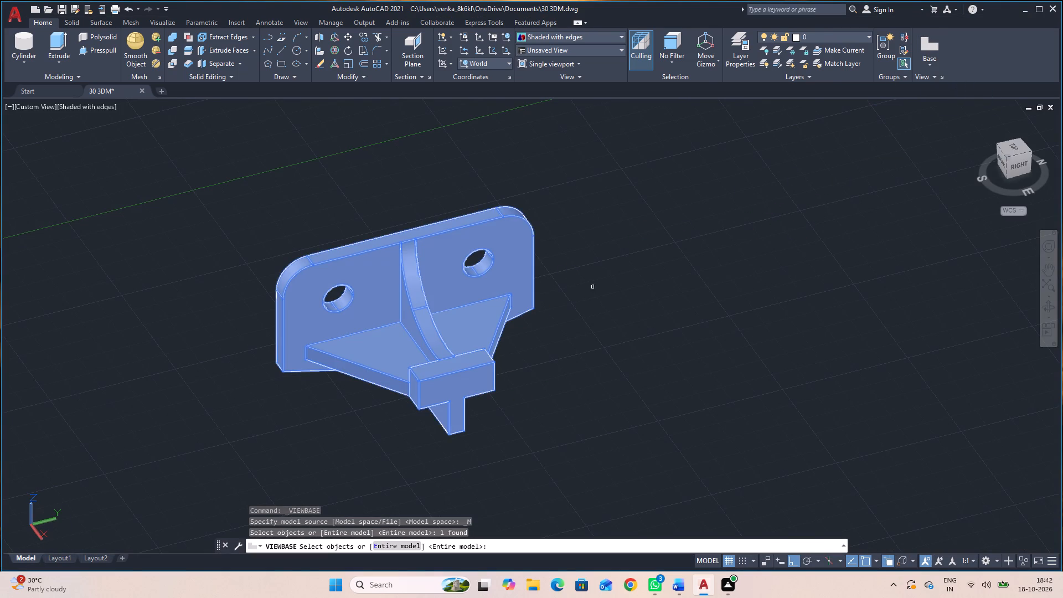
key("Return")
key("Return")
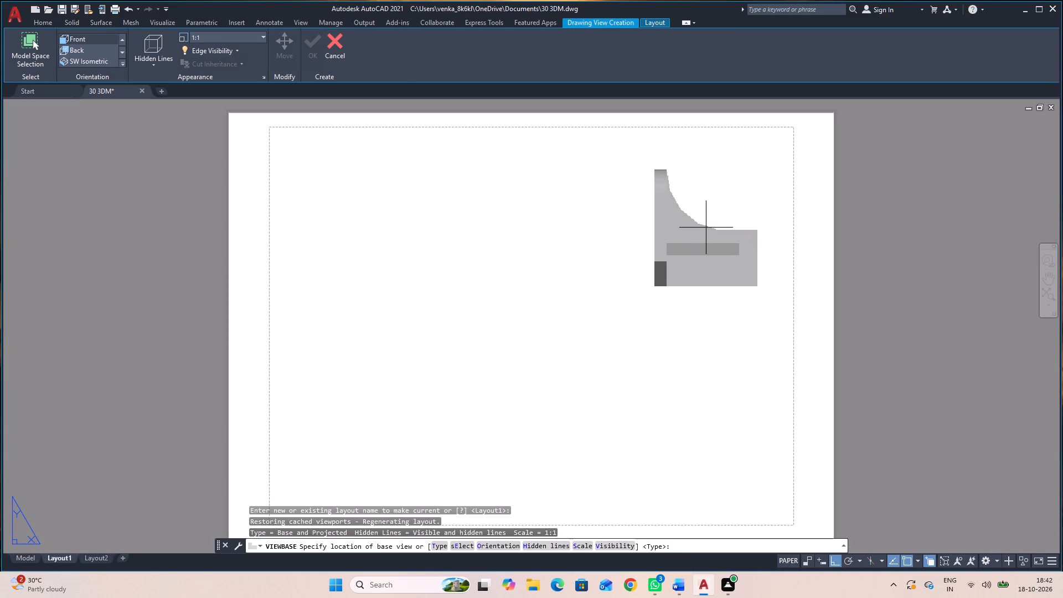
left_click(718, 221)
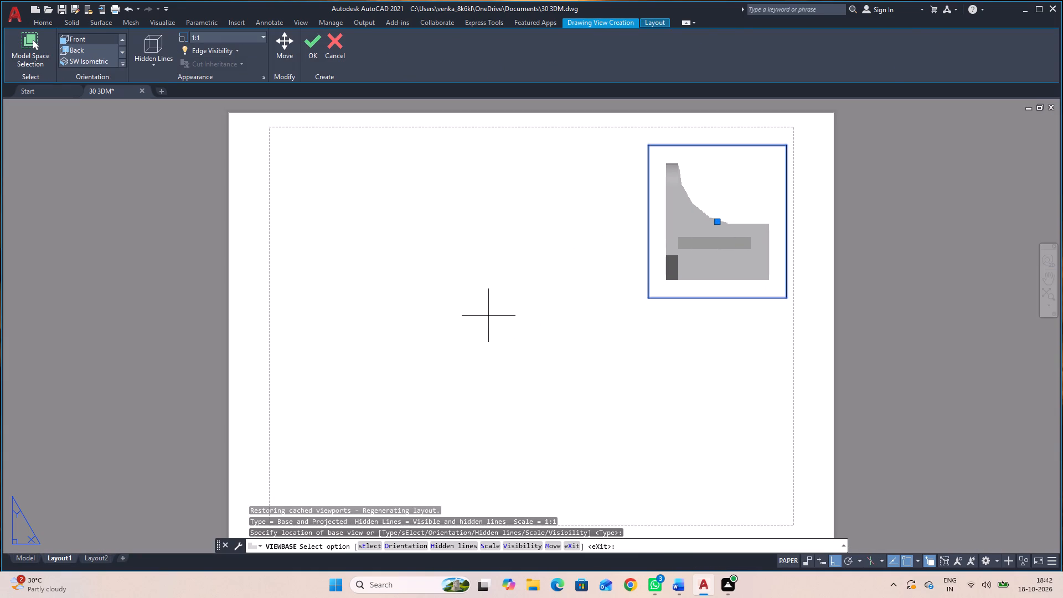
key("space")
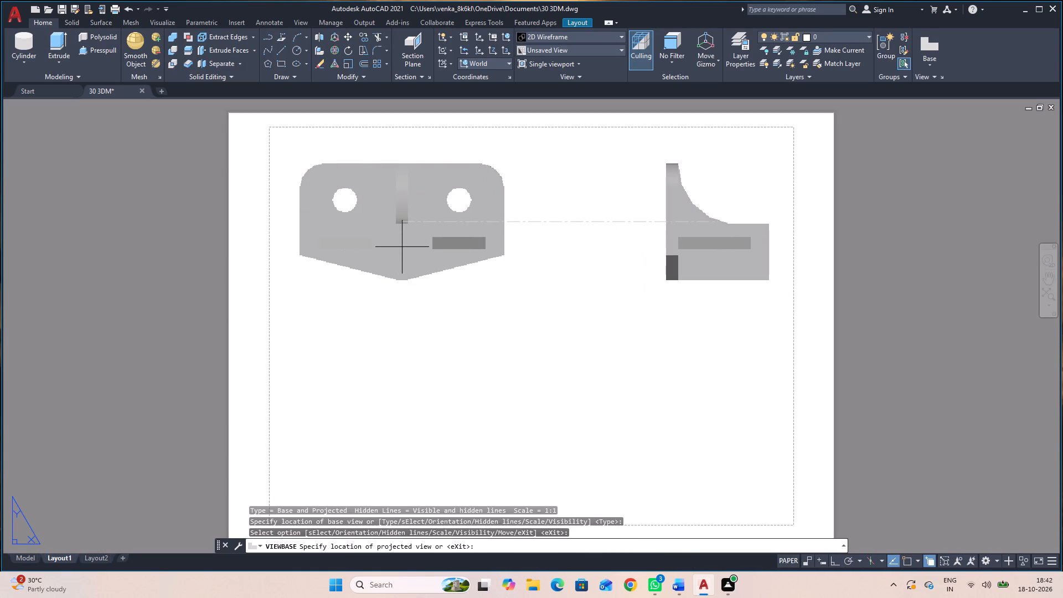
Project three views from the base view: the holed plate face to its left, an isometric at lower left, and a plan below.
left_click(407, 249)
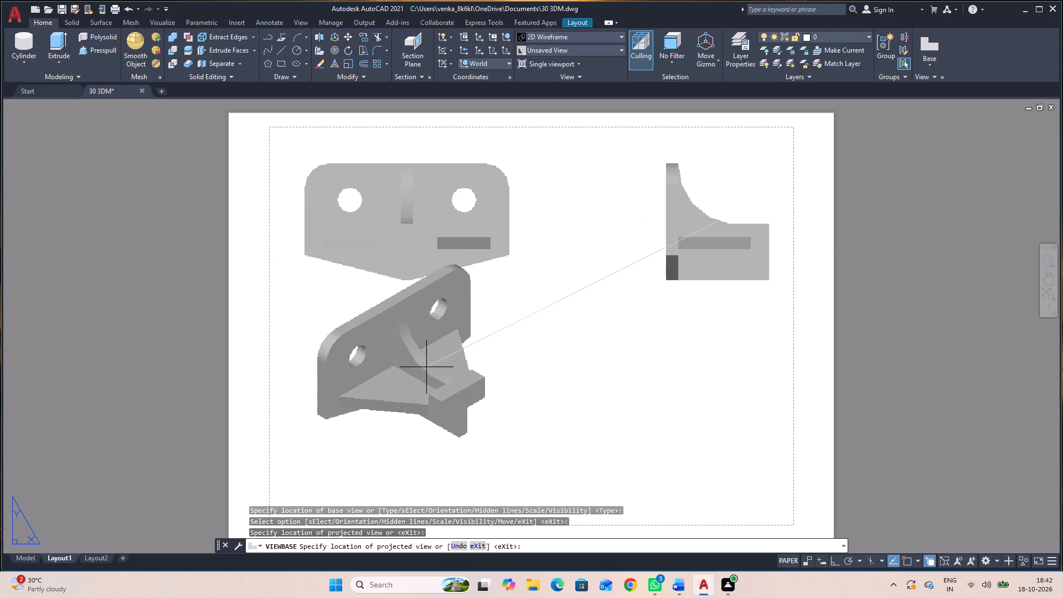
left_click(427, 440)
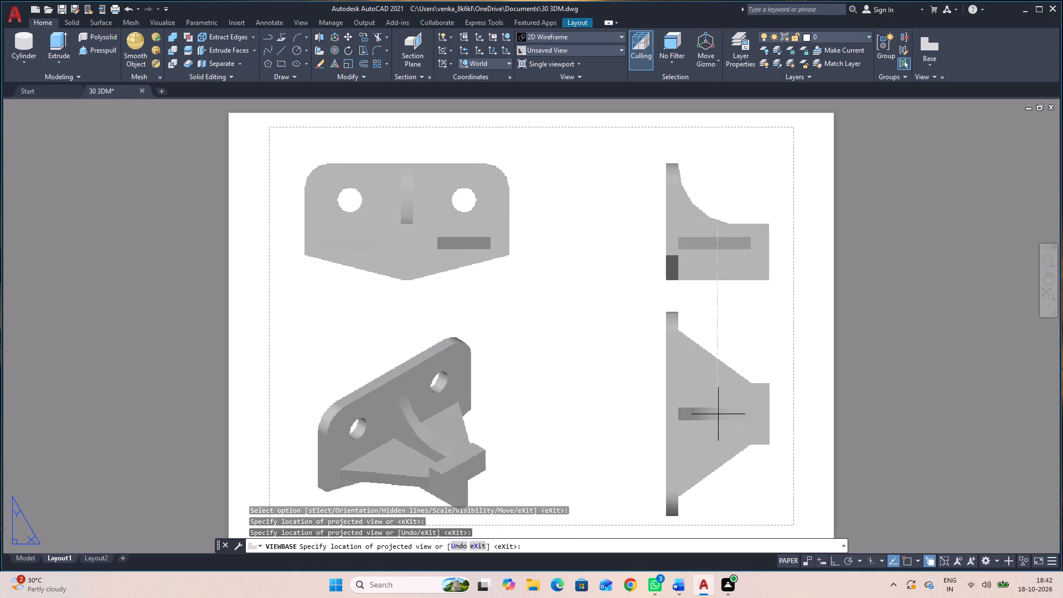
left_click(718, 414)
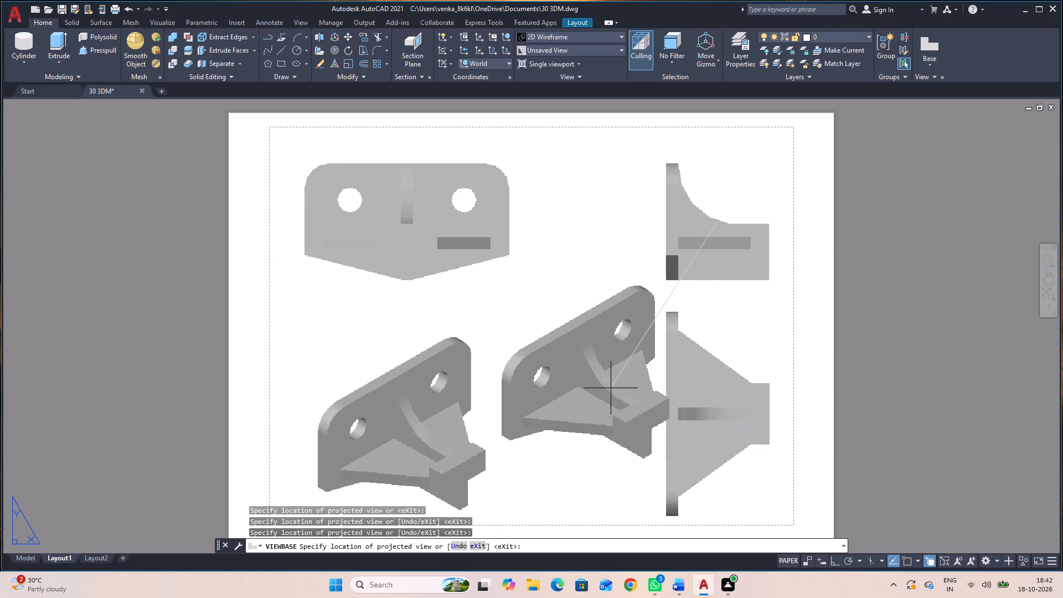
key("Return")
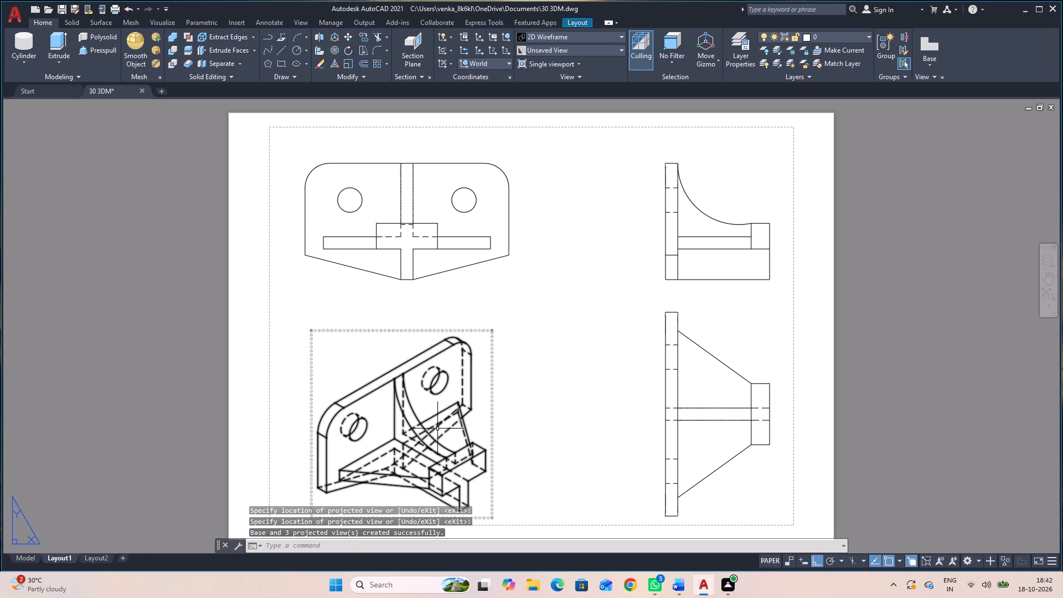
Set the isometric view's display style to Shaded with visible lines.
double_click(436, 432)
left_click(68, 54)
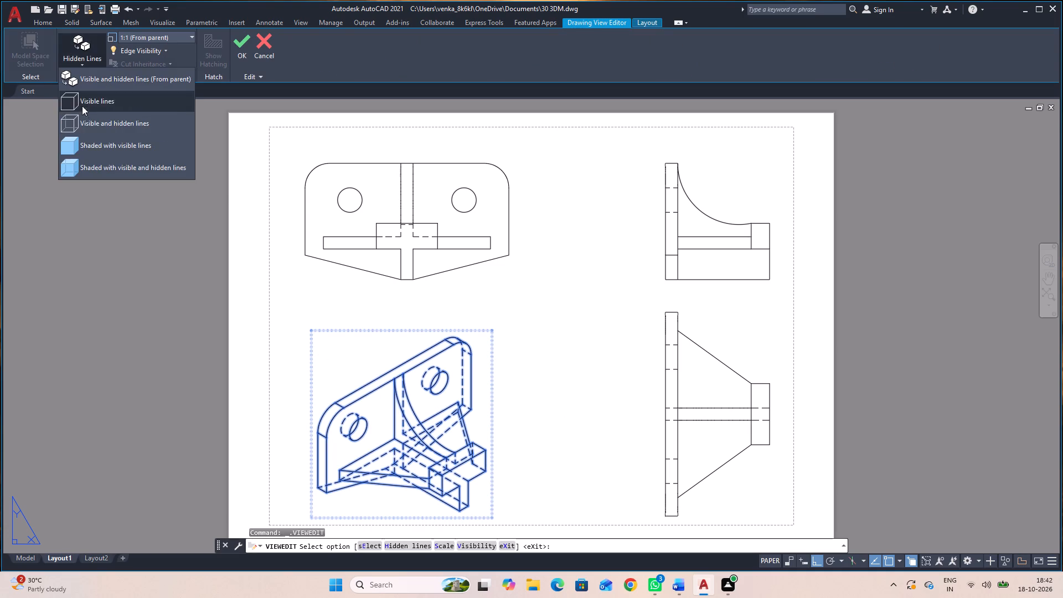
left_click(91, 141)
key("Escape")
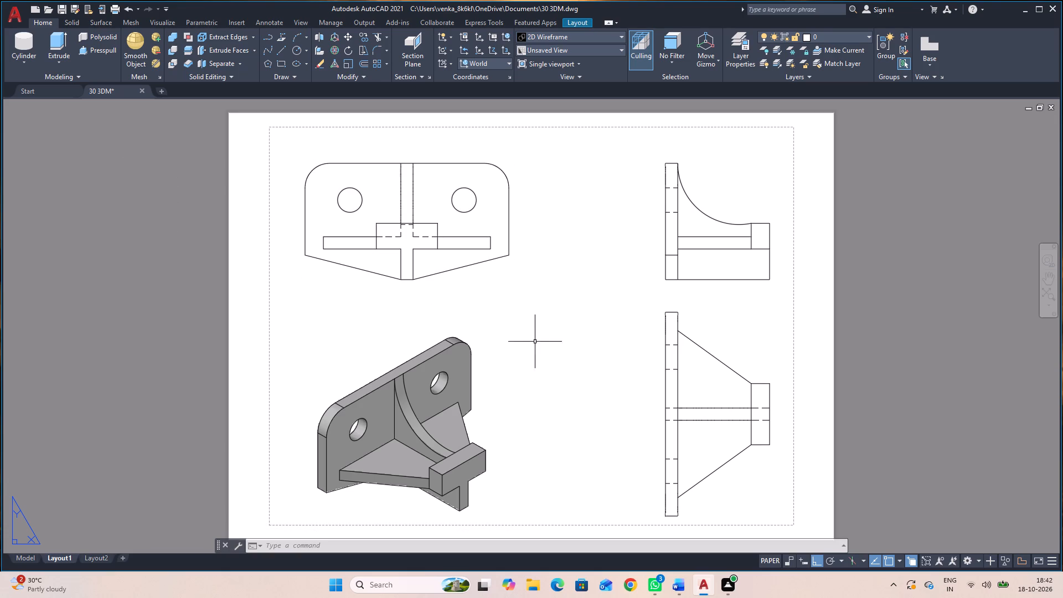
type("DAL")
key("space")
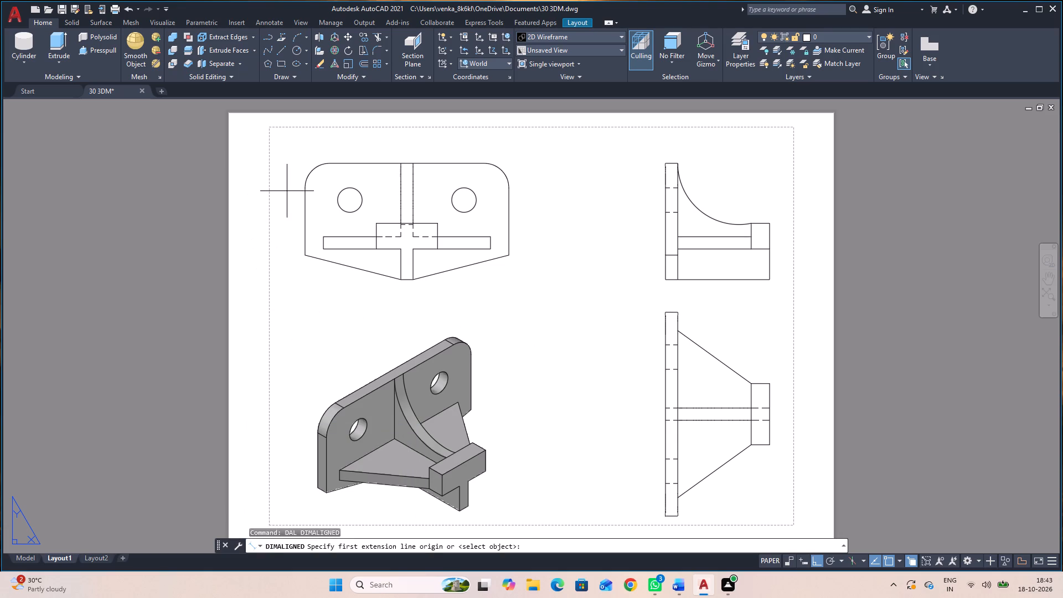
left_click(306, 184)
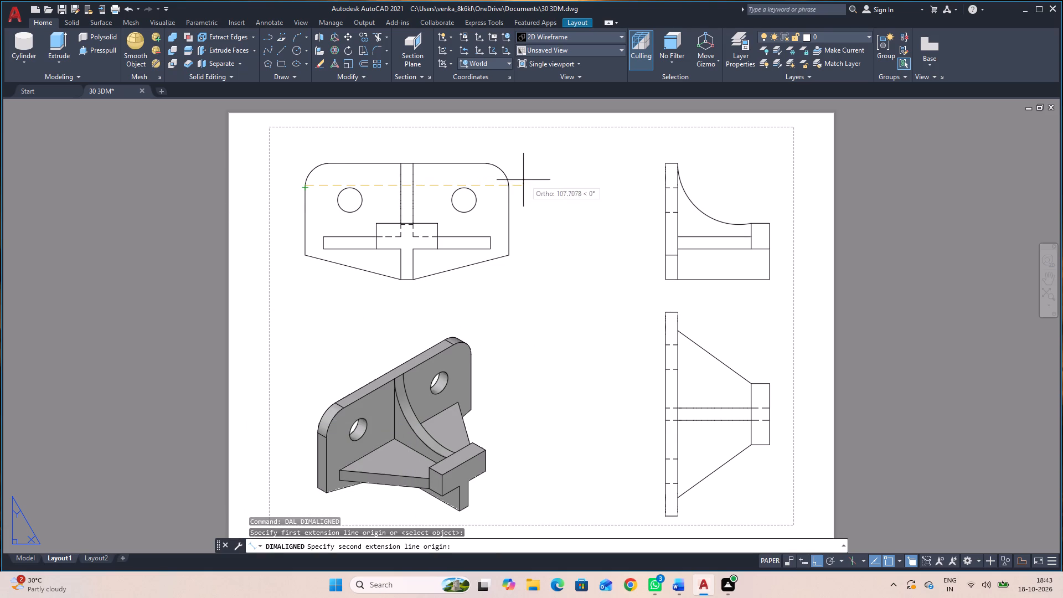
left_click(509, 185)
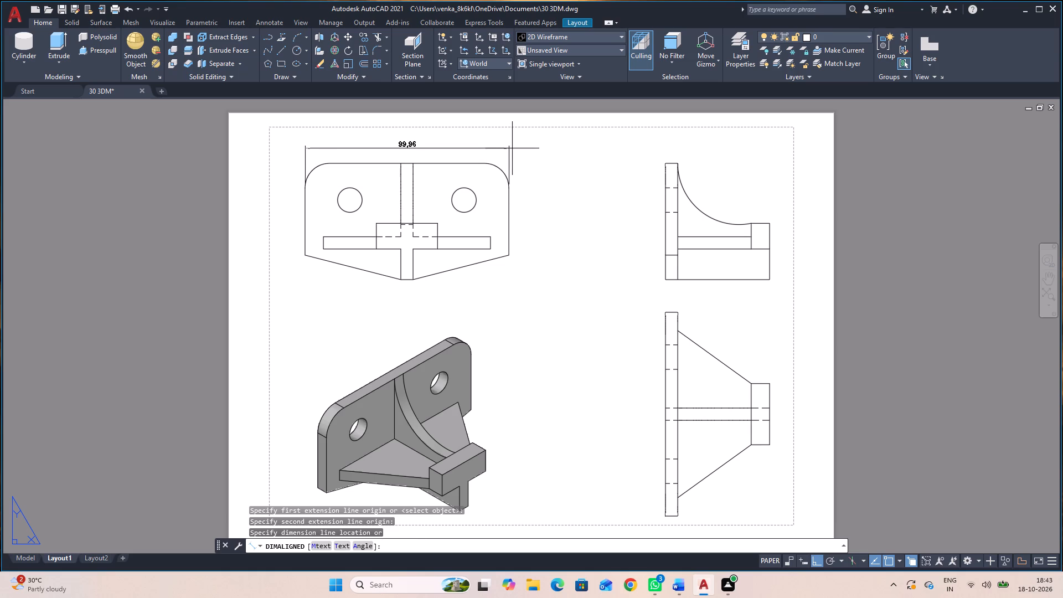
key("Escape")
Add aligned dimensions above the holed plate view for the plate's overall width and the spacing between the two hole centres.
key("space")
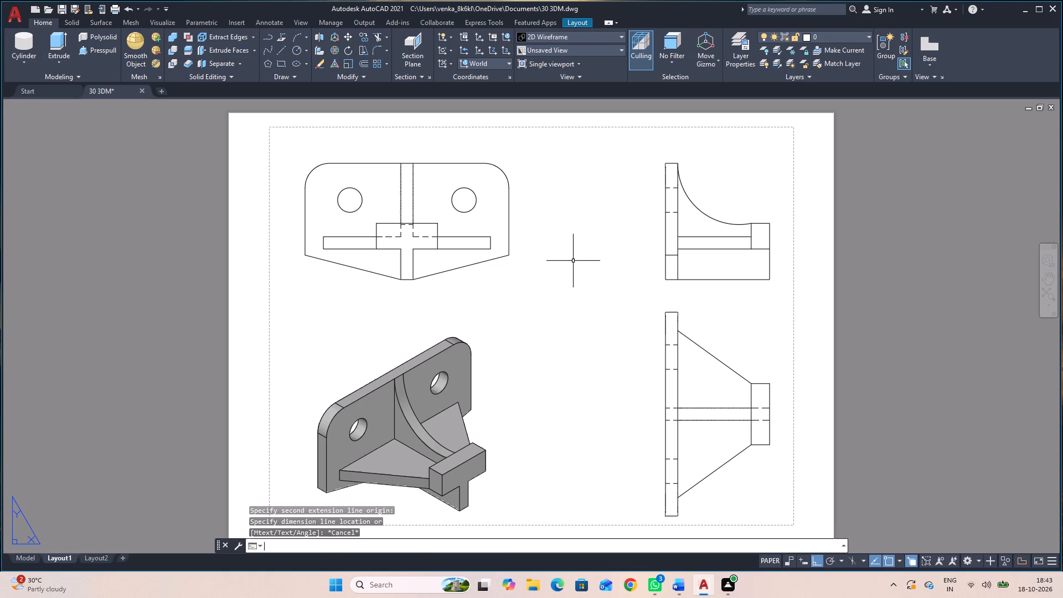
left_click(306, 254)
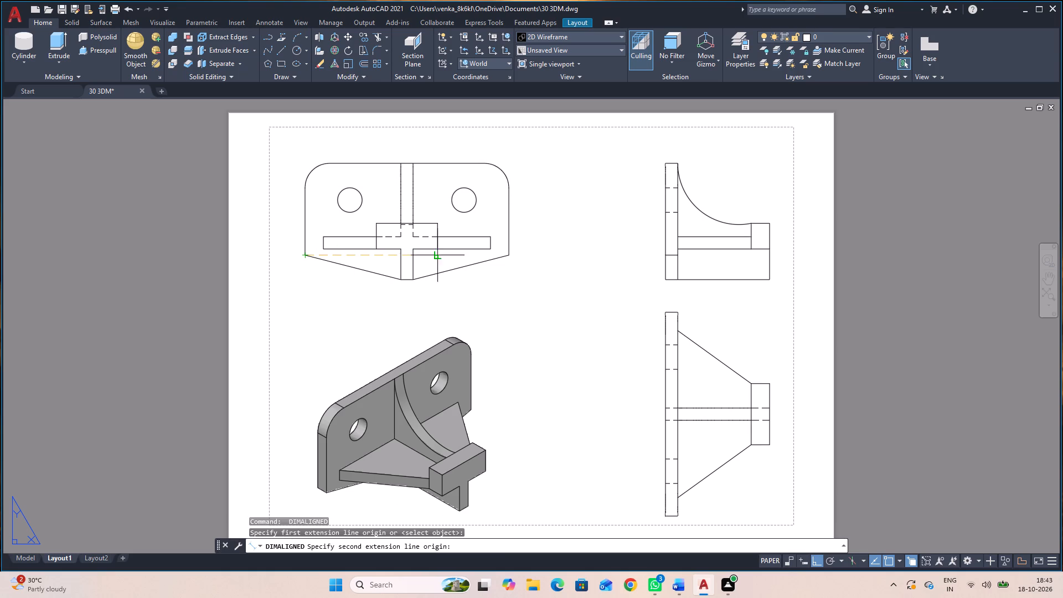
left_click(509, 252)
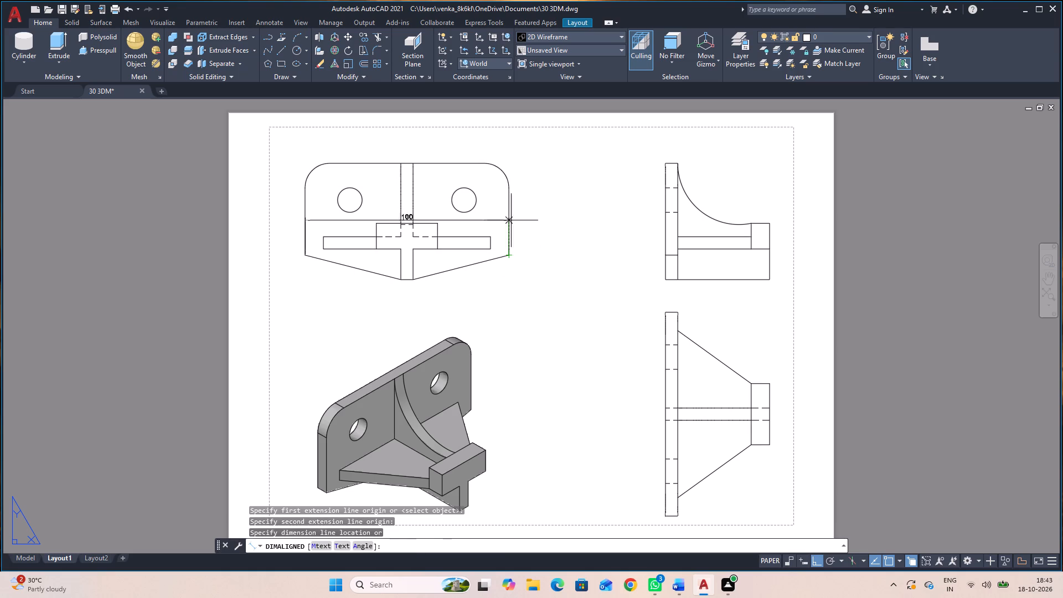
left_click(514, 146)
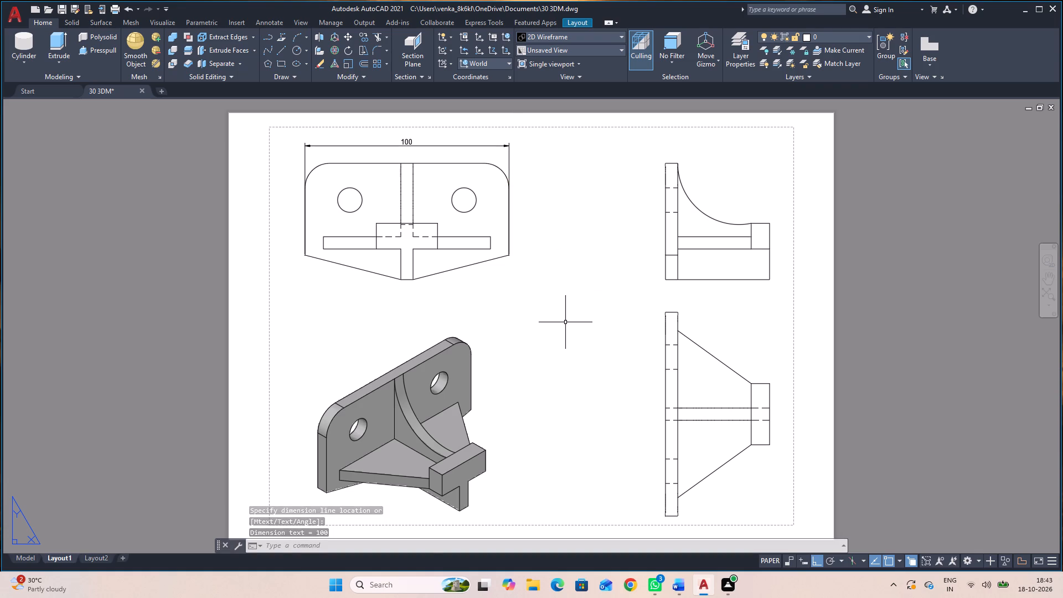
key("space")
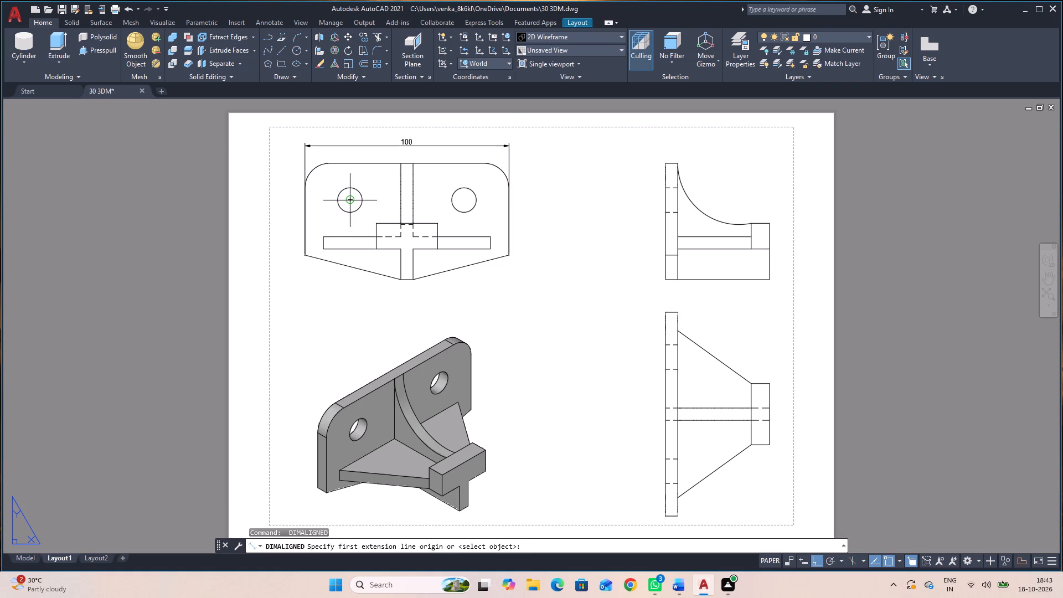
left_click(353, 201)
left_click(466, 200)
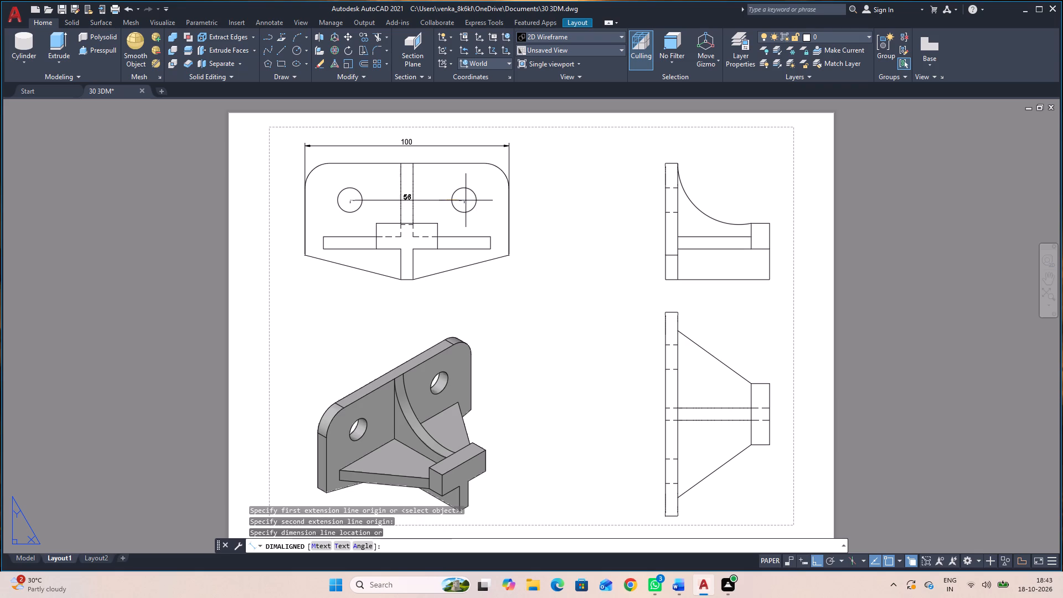
left_click(460, 155)
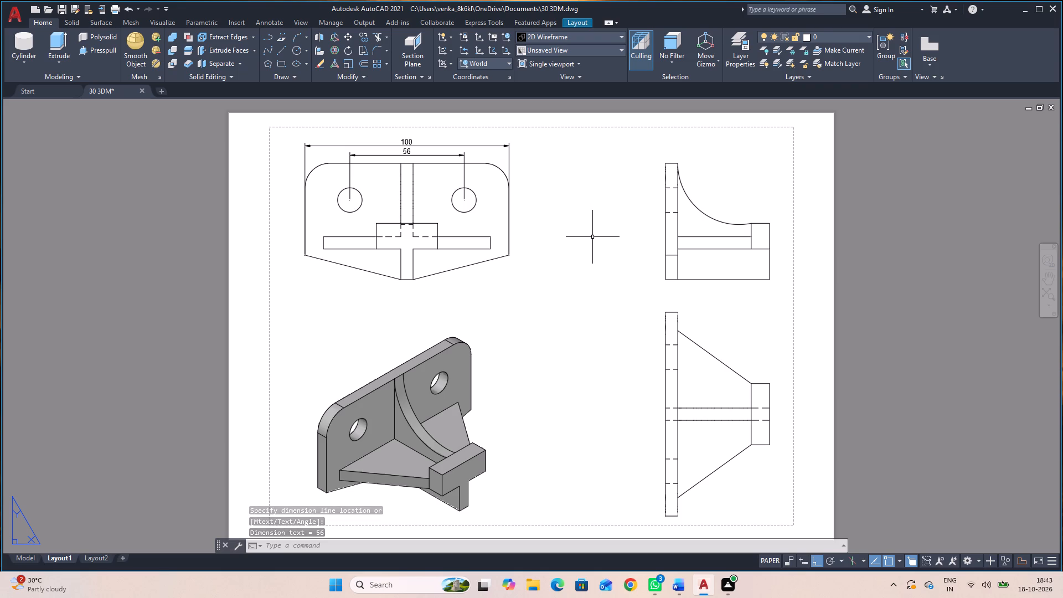
Add an aligned vertical dimension beside the holed plate view, from the right side edge's lower corner to the plate's top level.
key("space")
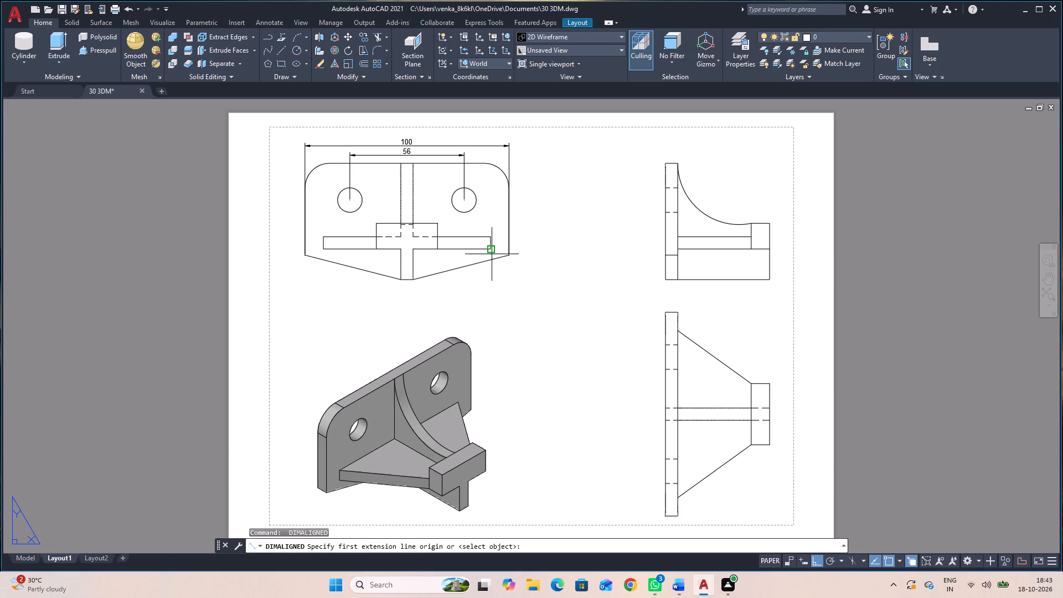
left_click(506, 252)
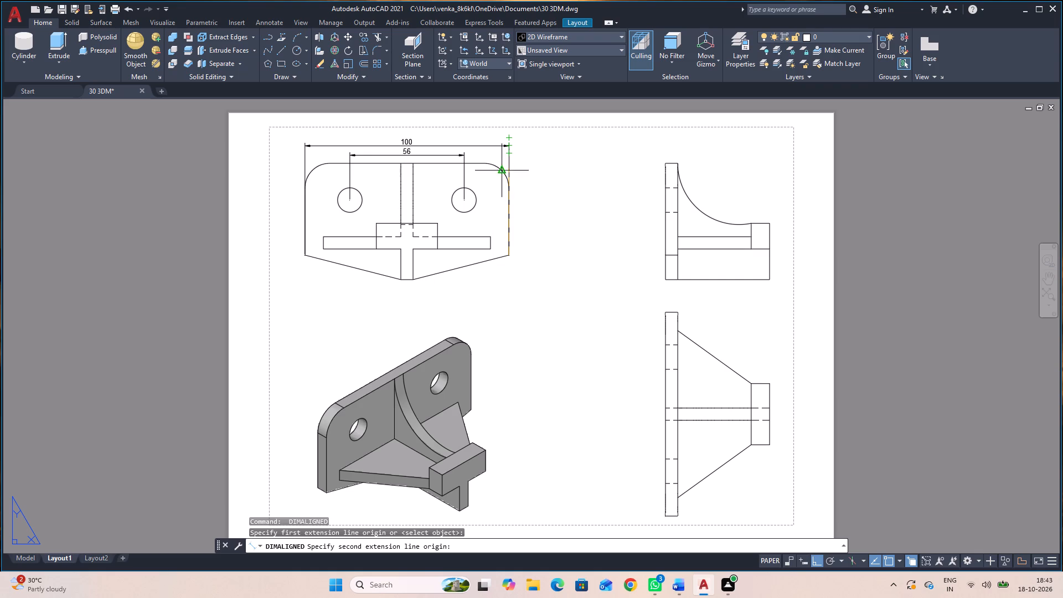
left_click(531, 161)
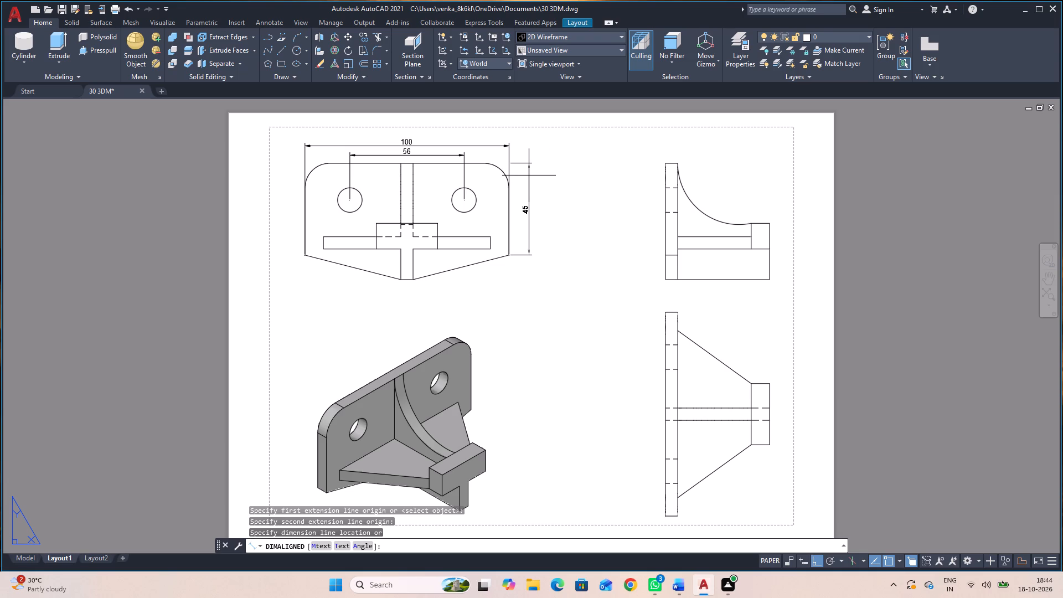
left_click(529, 176)
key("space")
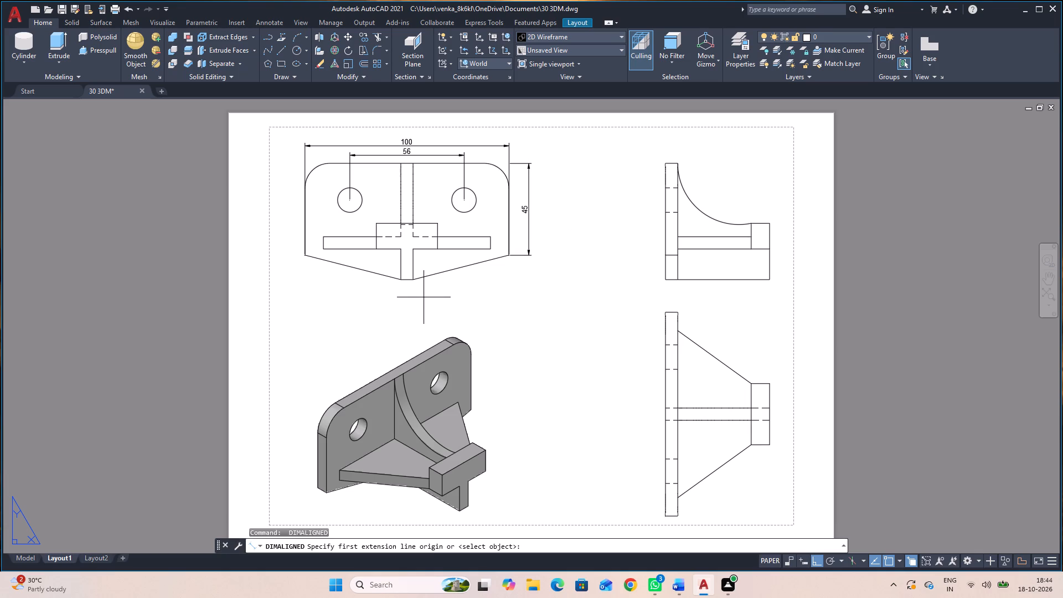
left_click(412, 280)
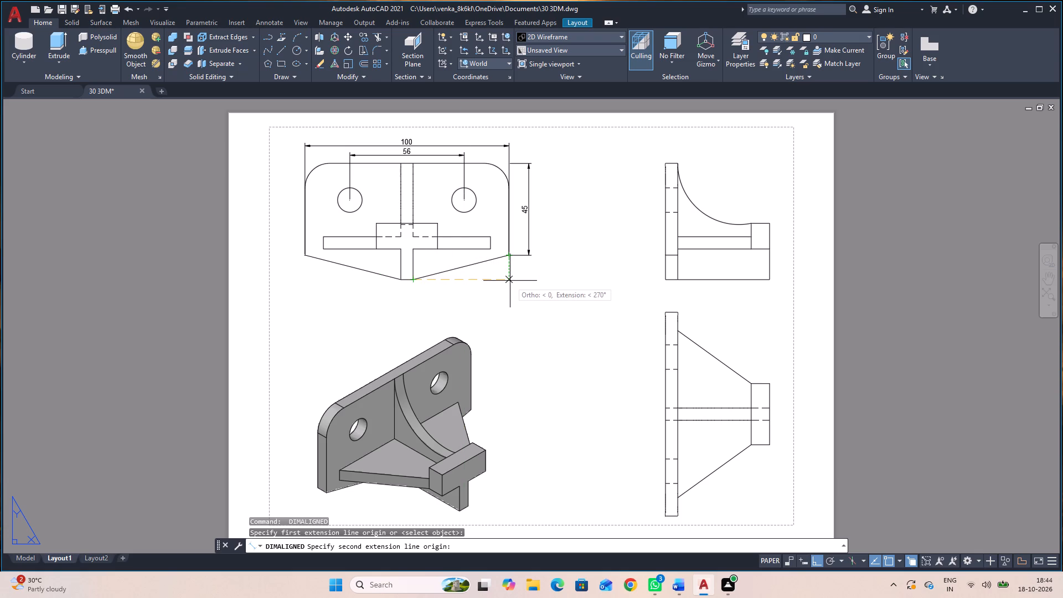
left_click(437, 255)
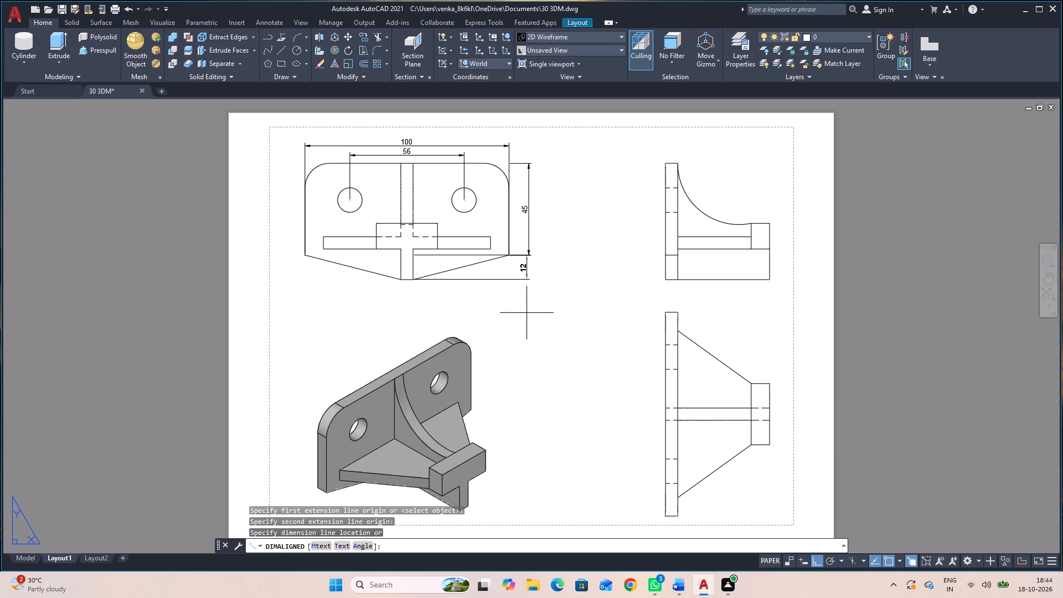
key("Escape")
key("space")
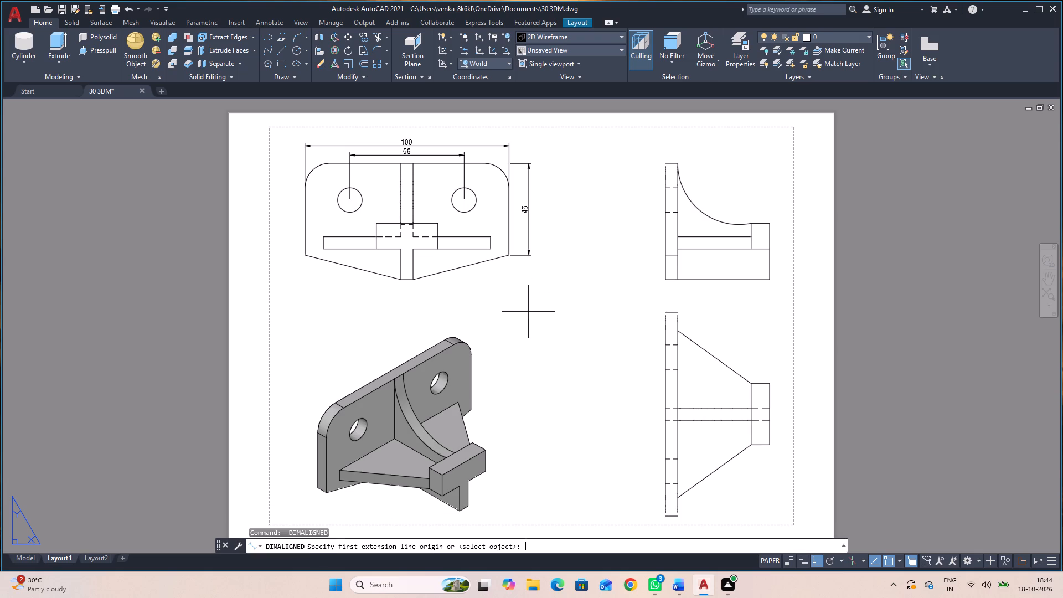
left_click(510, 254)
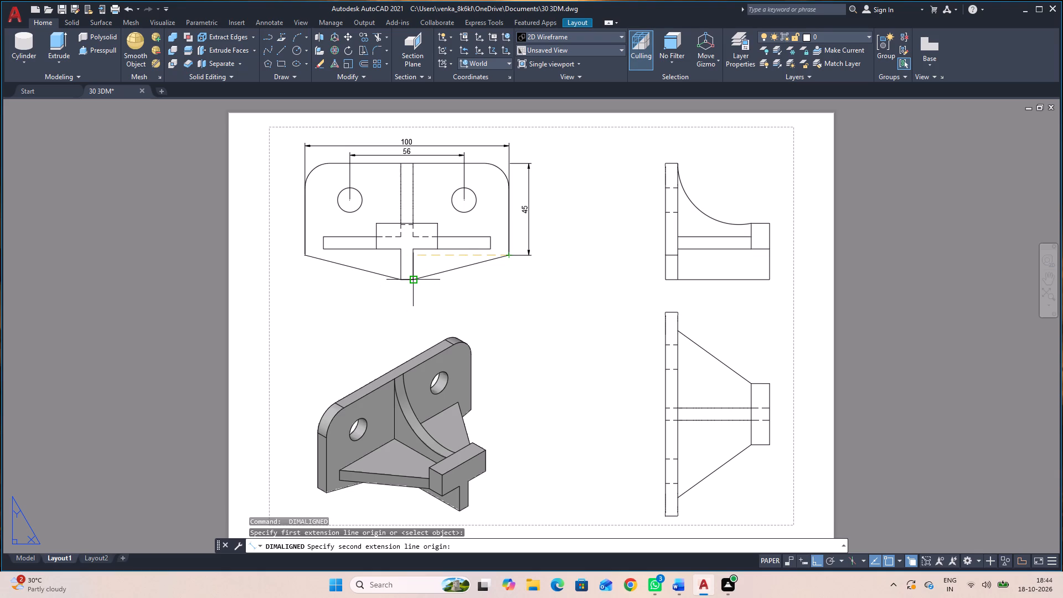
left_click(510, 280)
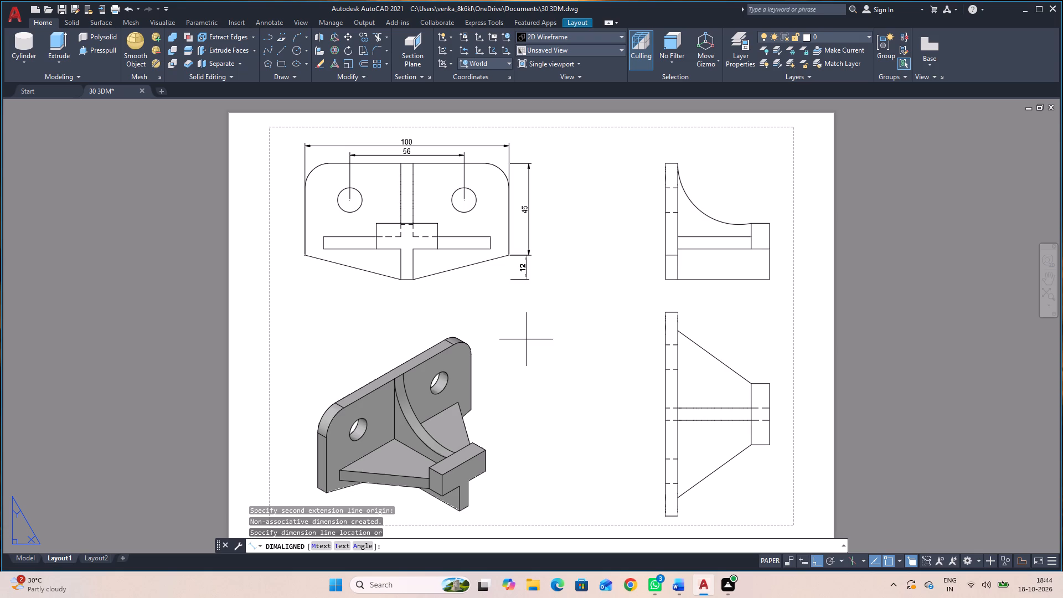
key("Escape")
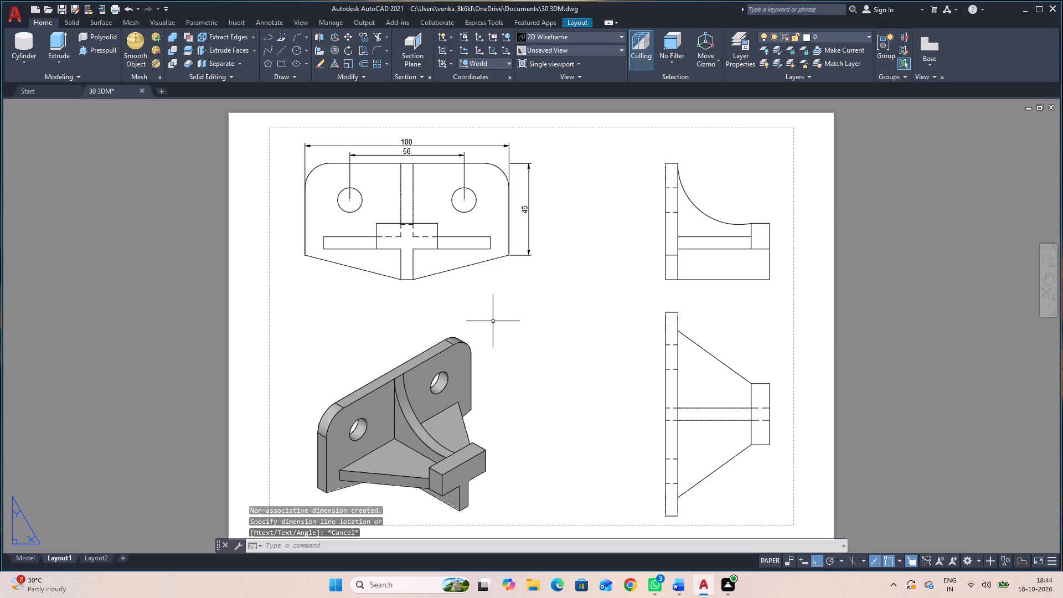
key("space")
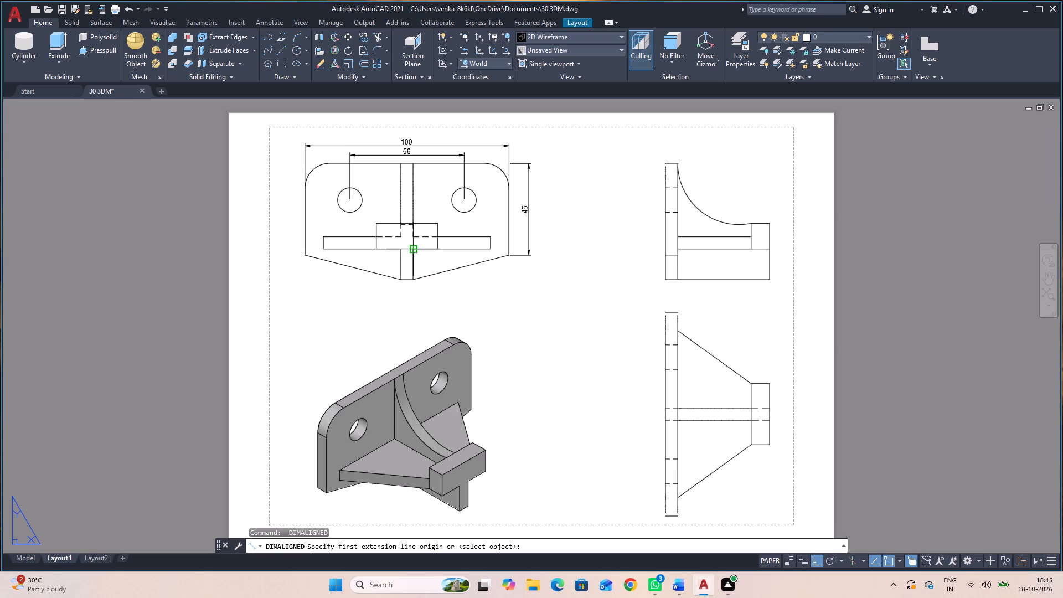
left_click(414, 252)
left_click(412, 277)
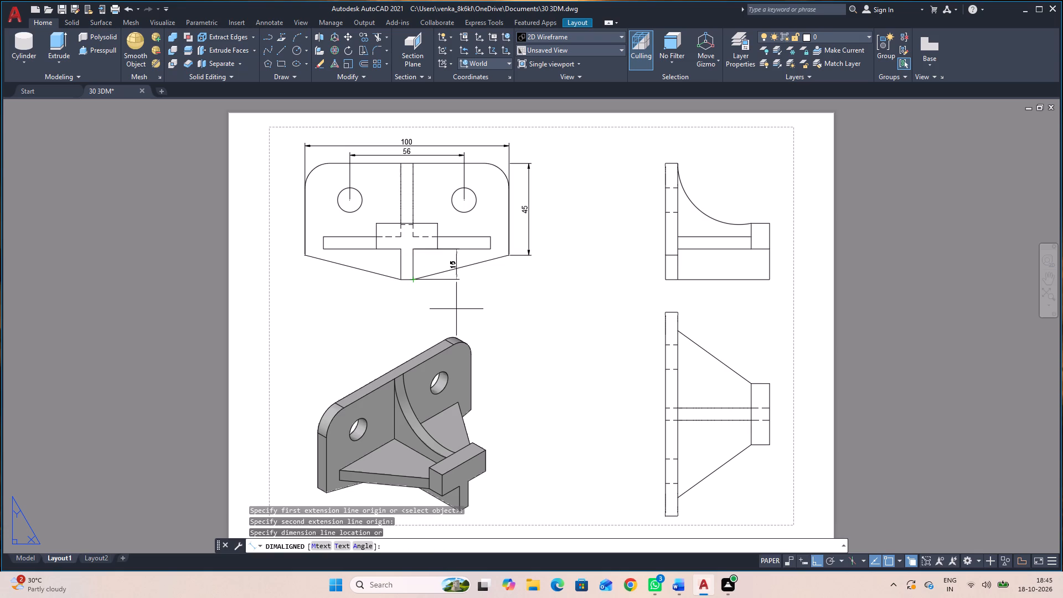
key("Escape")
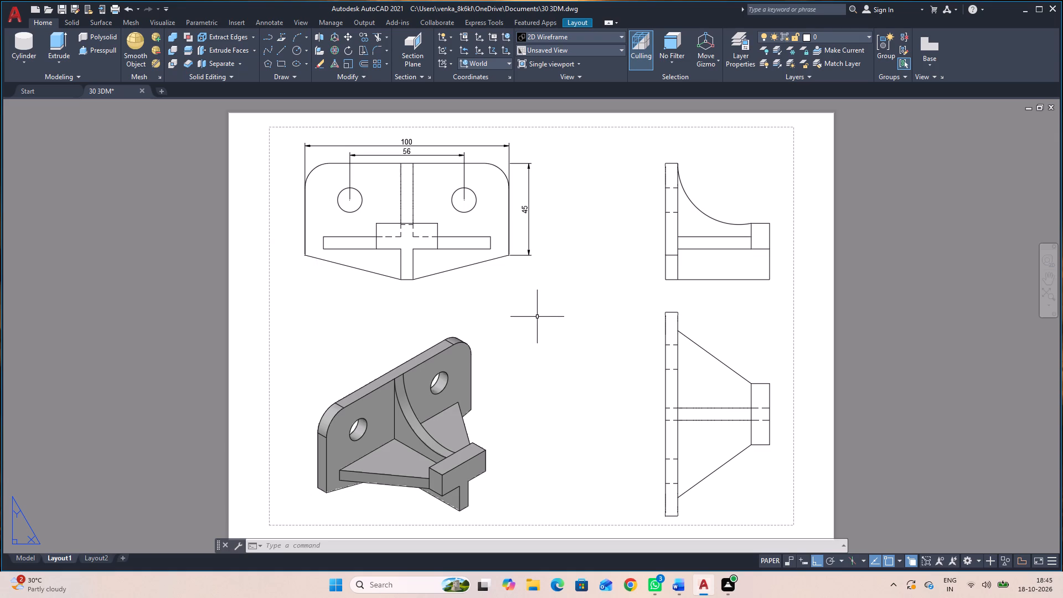
Dimension the horizontal distance from the right hole's centre to the plate's right edge, placing it just above the hole's centre.
key("space")
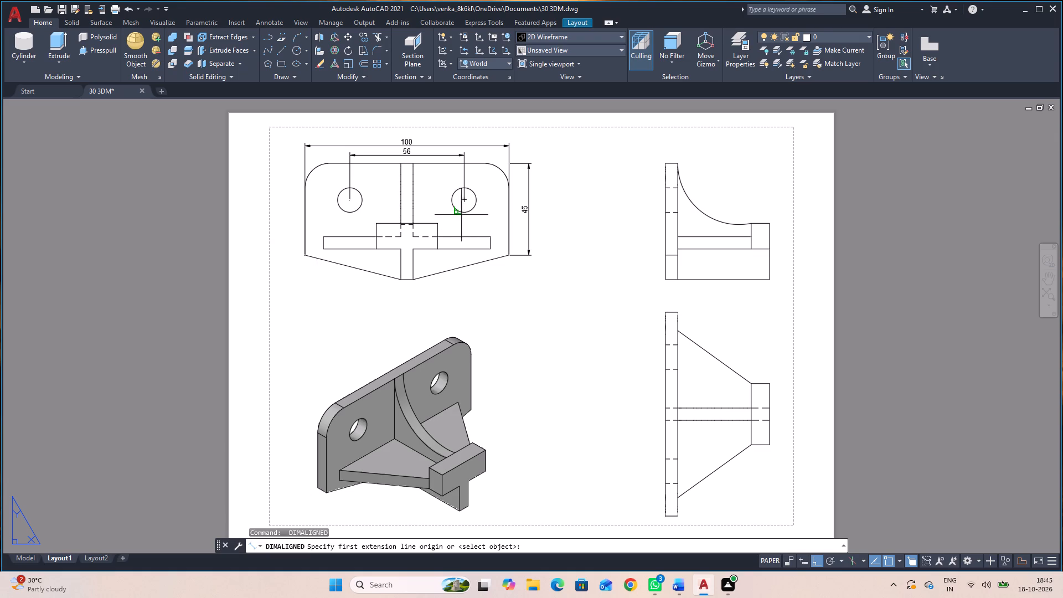
left_click(463, 202)
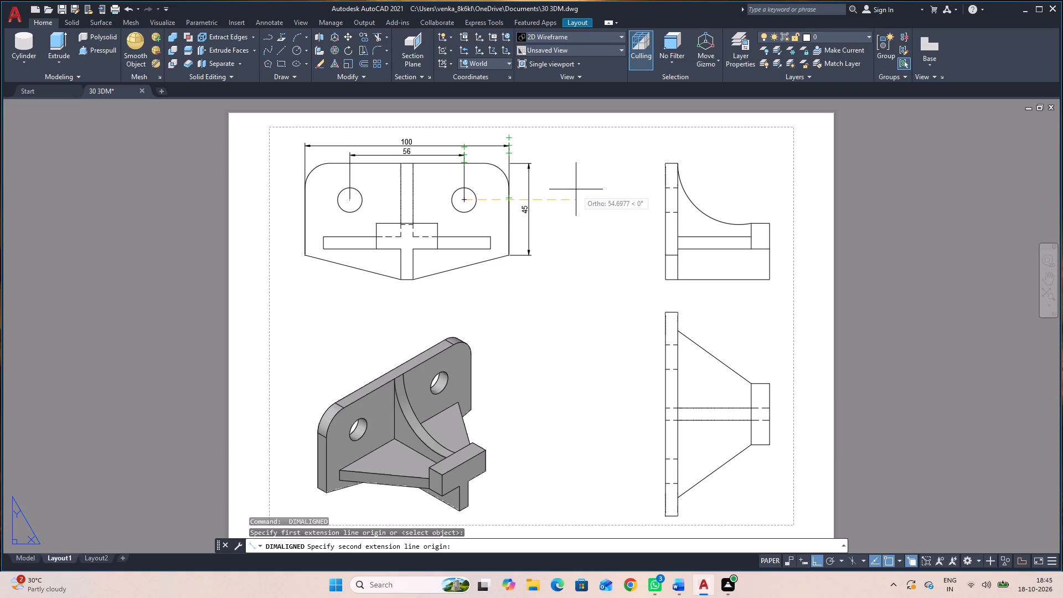
left_click(510, 199)
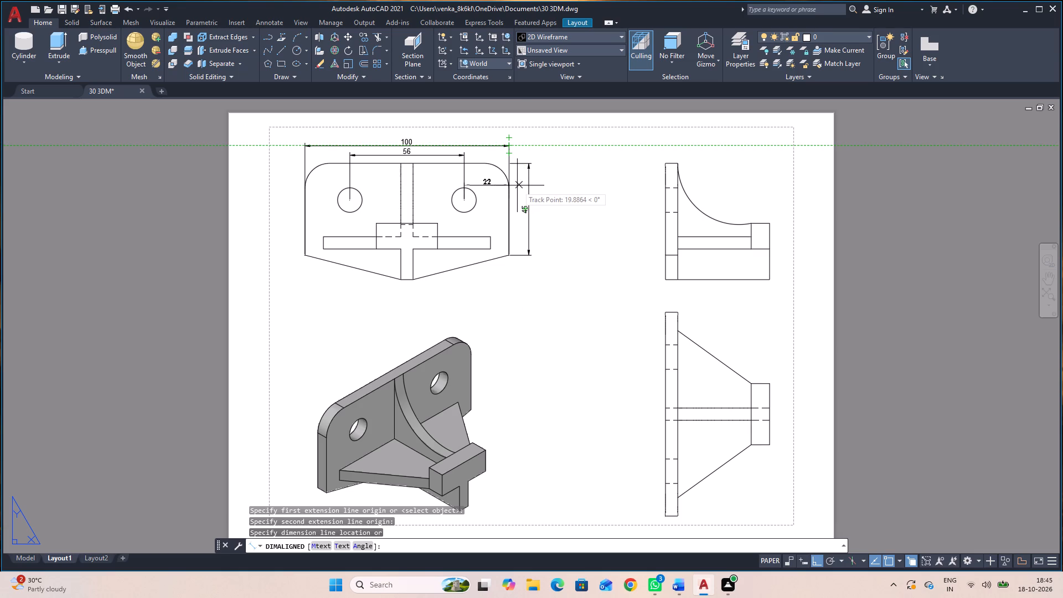
left_click(517, 185)
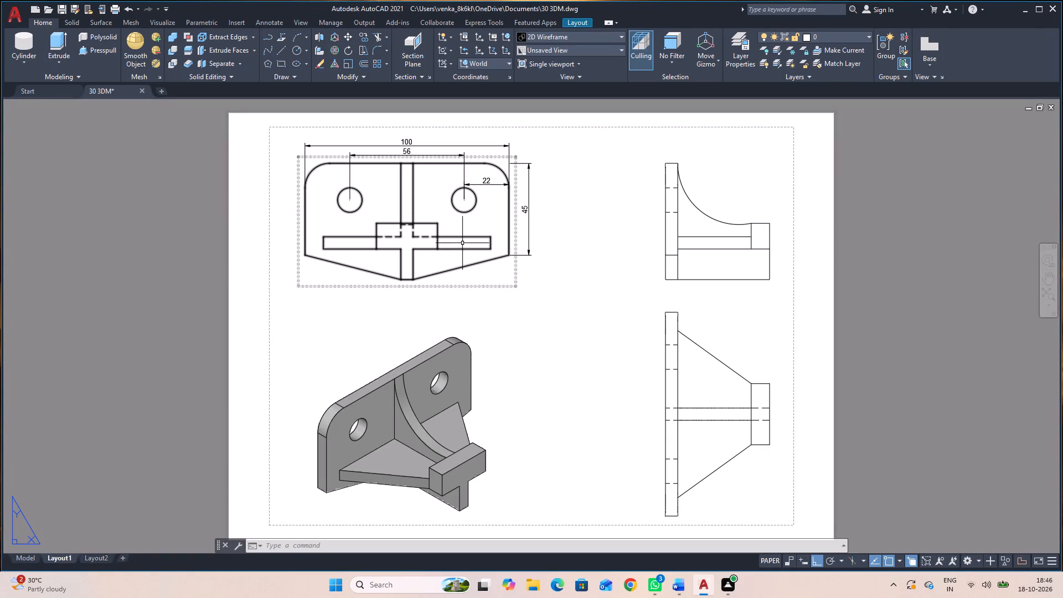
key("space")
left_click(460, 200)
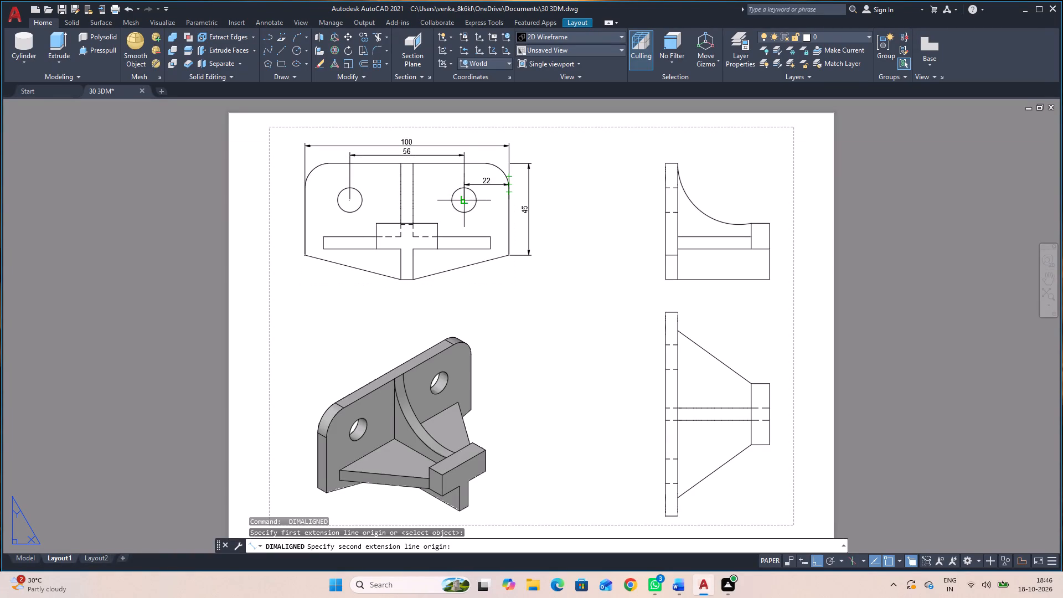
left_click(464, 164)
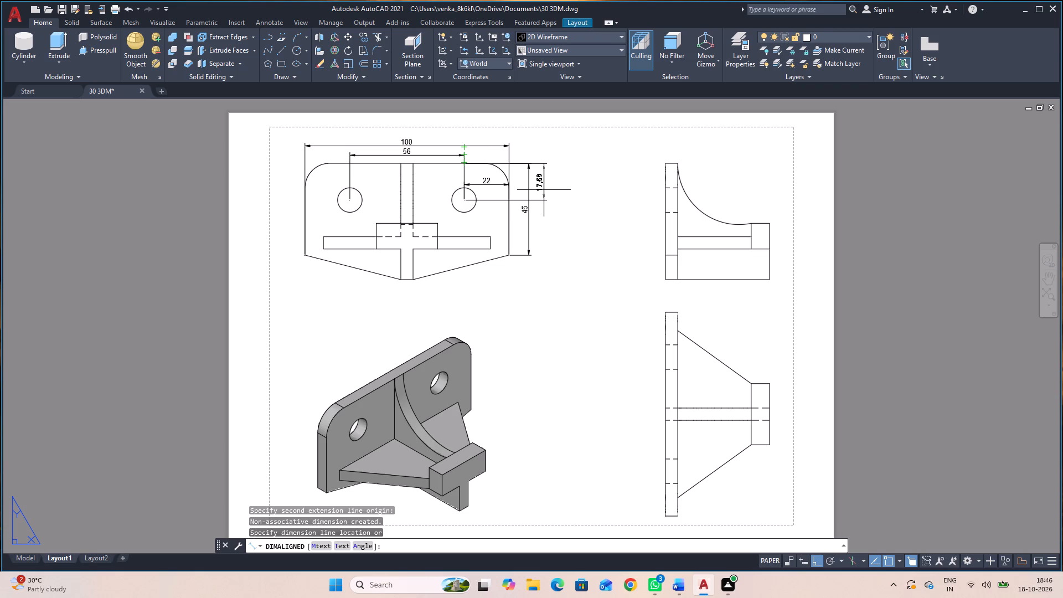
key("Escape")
Add an aligned vertical dimension from the right hole's centre to the plate's top edge, placing it between the central rib and the hole.
key("space")
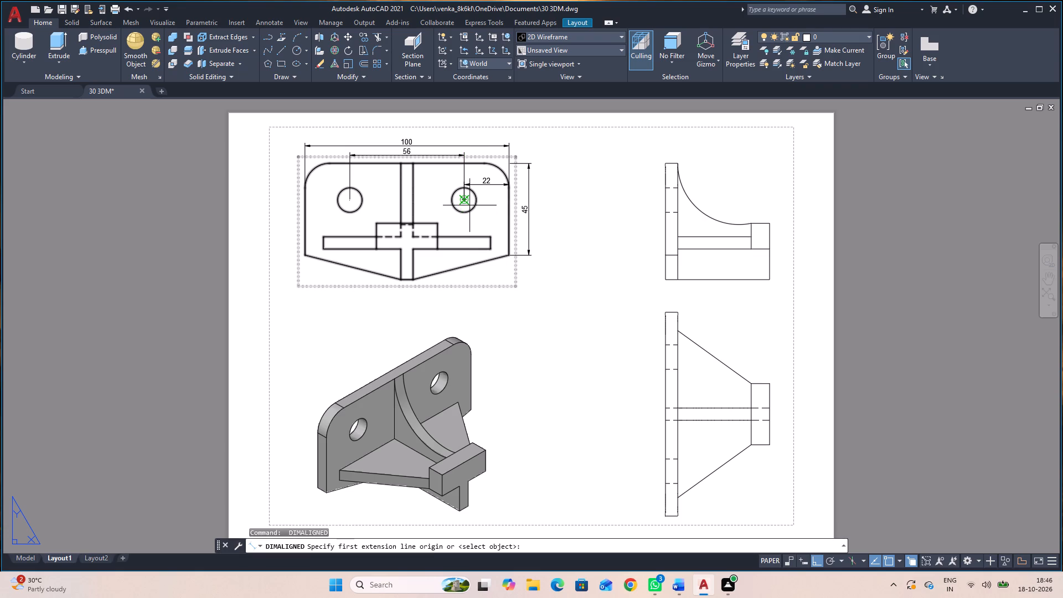
left_click(465, 201)
scroll(468, 185, "up", 3)
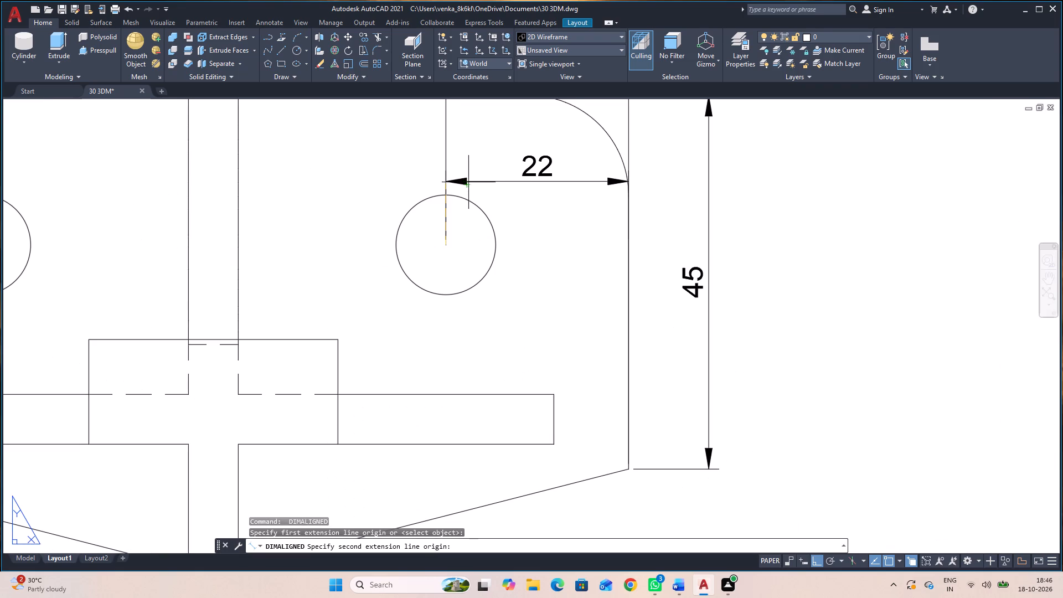
middle_click_drag(459, 164, 452, 257)
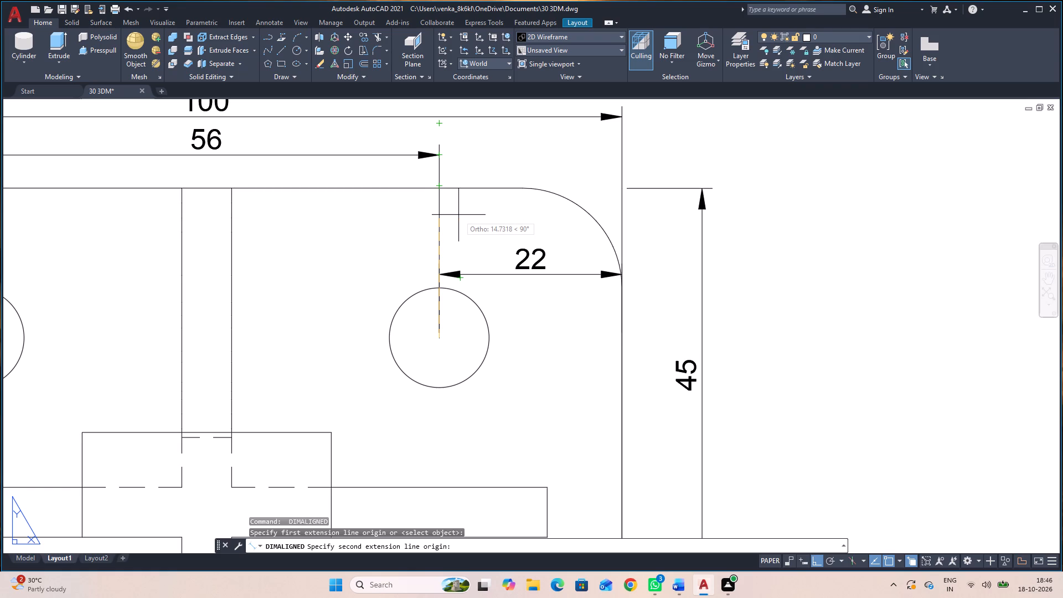
scroll(442, 200, "up", 3)
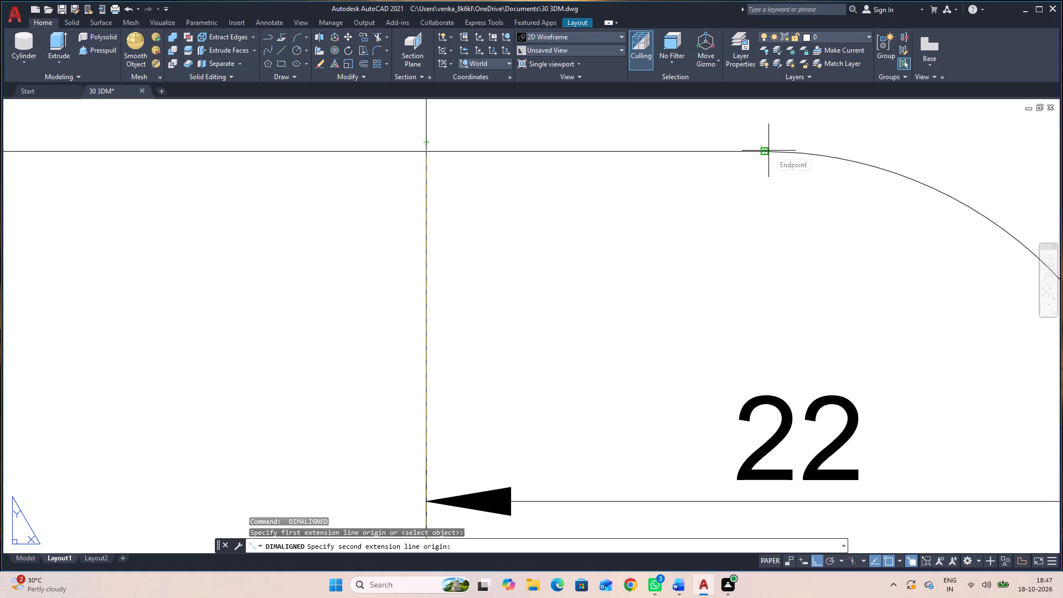
left_click(911, 149)
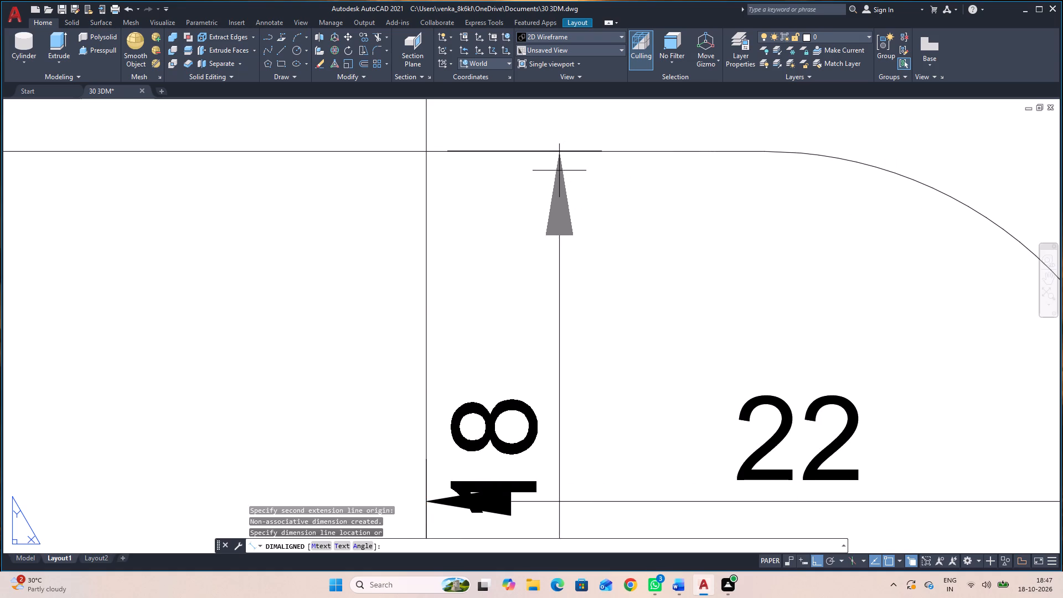
scroll(559, 171, "down", 3)
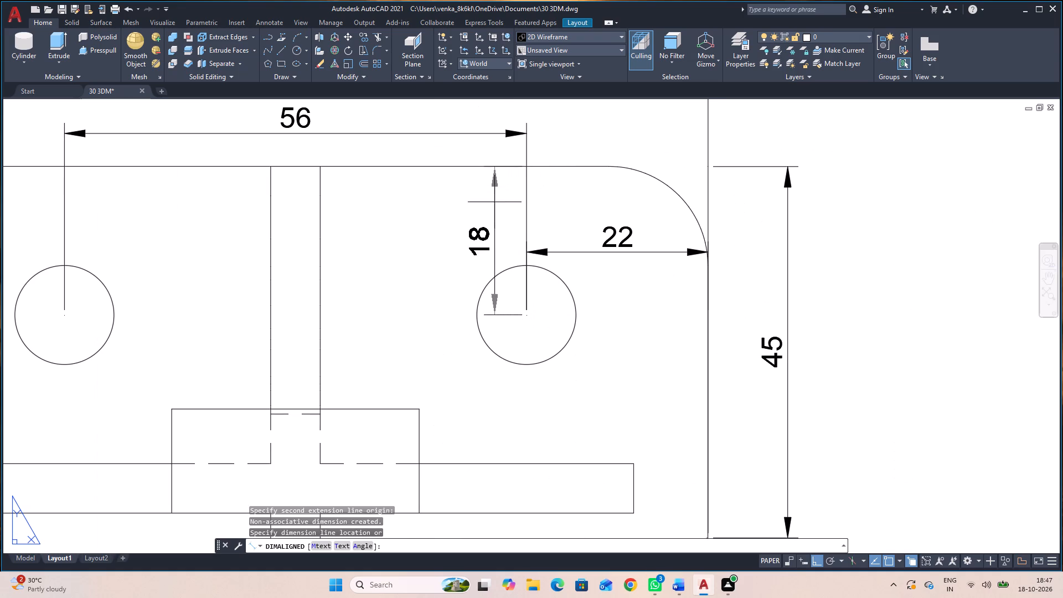
left_click(456, 213)
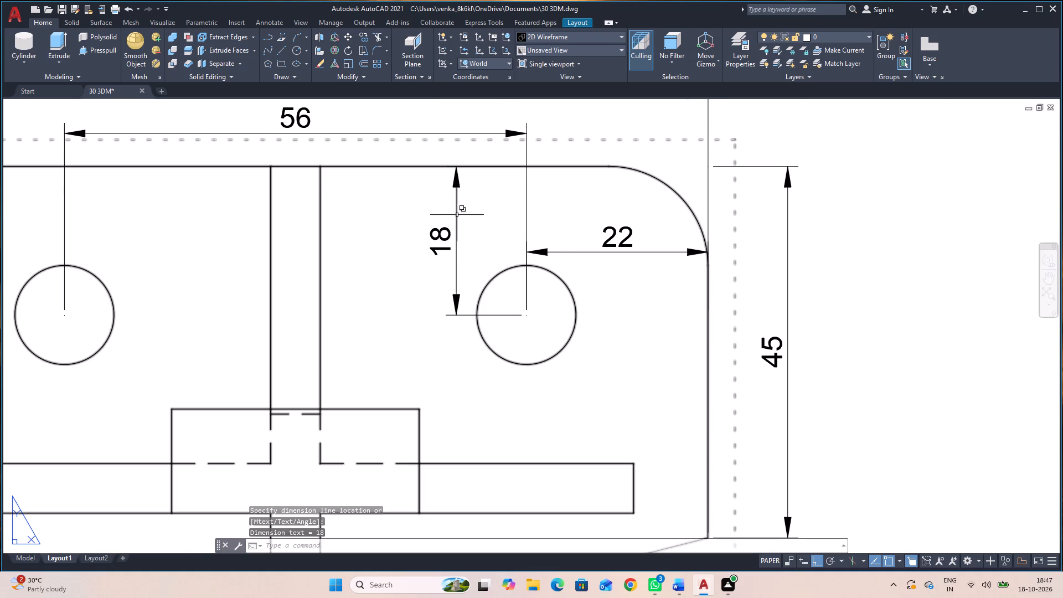
Dimension the central vertical rib's thickness in the holed plate view, once below the horizontal web and once above the front block.
scroll(383, 210, "down", 3)
scroll(382, 210, "up", 1)
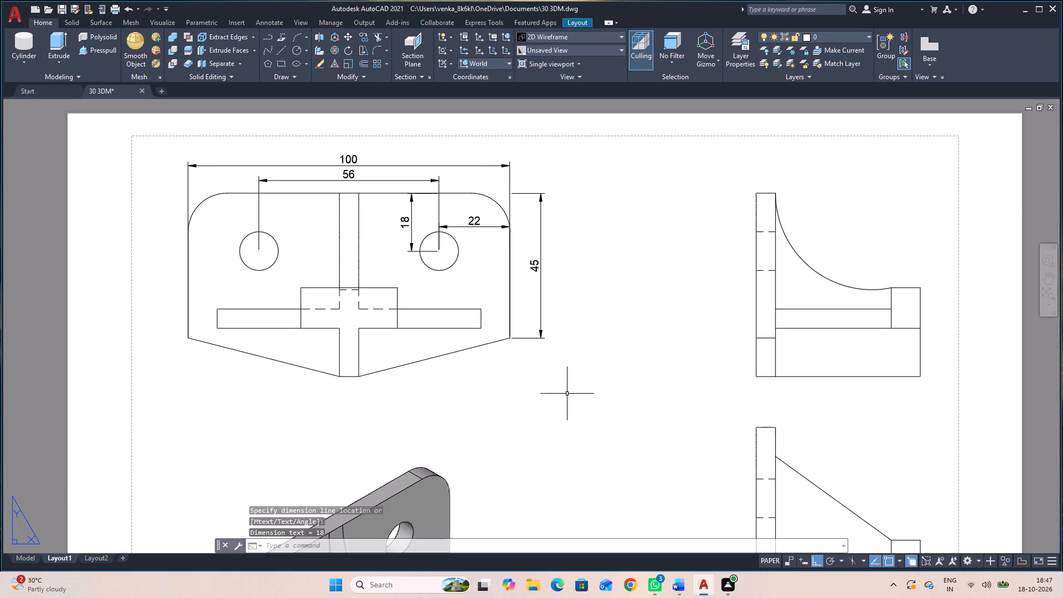
scroll(555, 380, "down", 1)
middle_click_drag(555, 380, 525, 333)
middle_click_drag(545, 361, 519, 310)
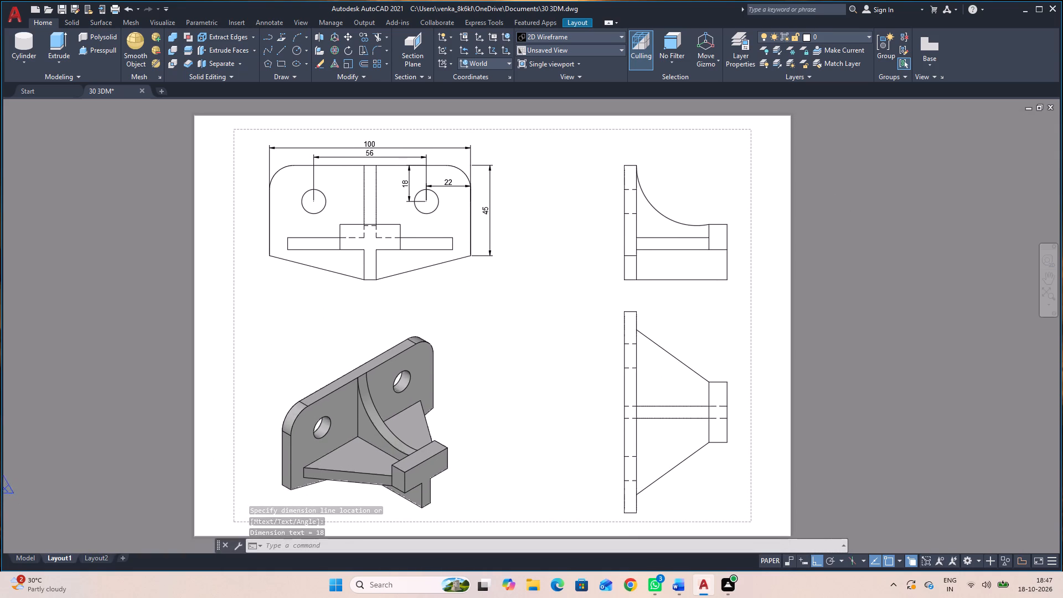
middle_click_drag(519, 310, 523, 310)
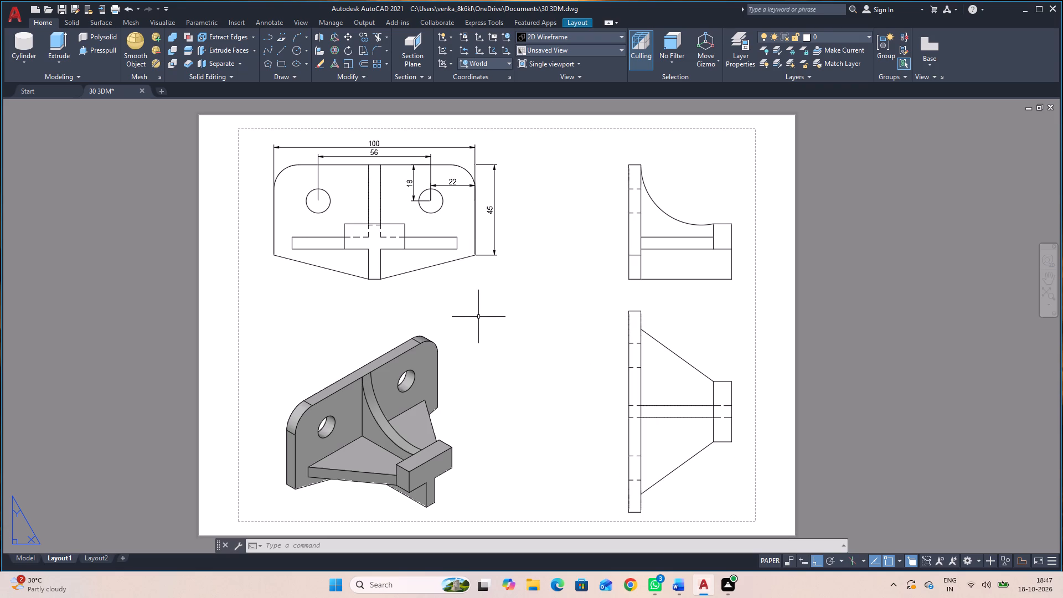
key("space")
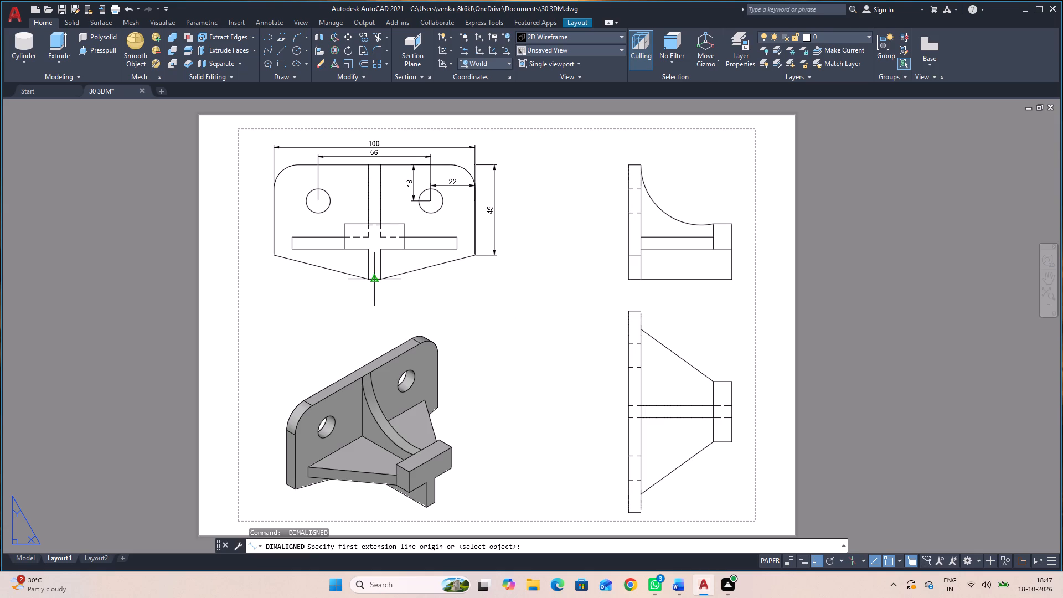
left_click(370, 261)
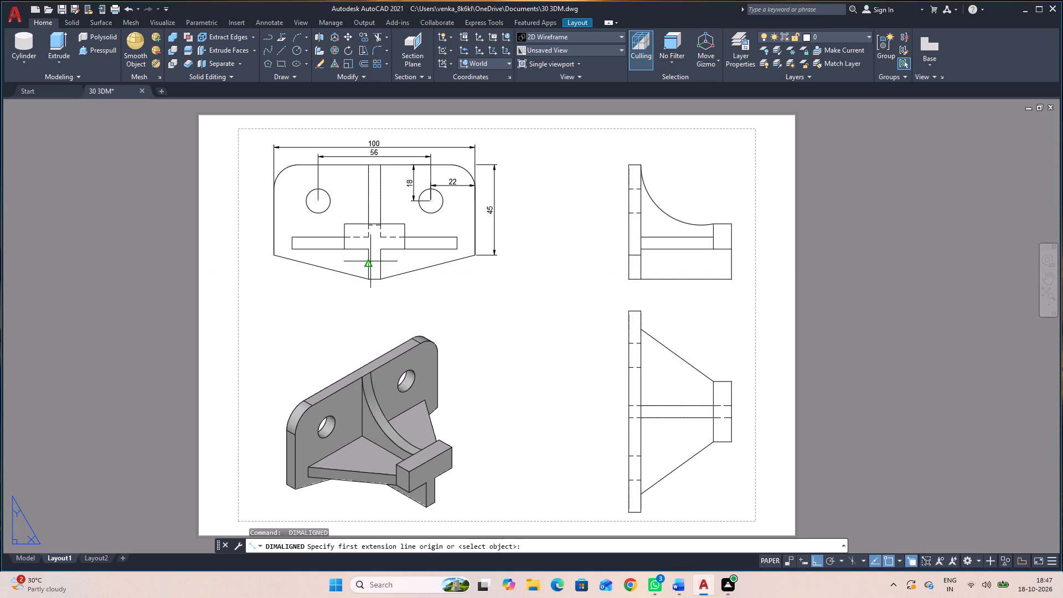
left_click(380, 262)
left_click(389, 260)
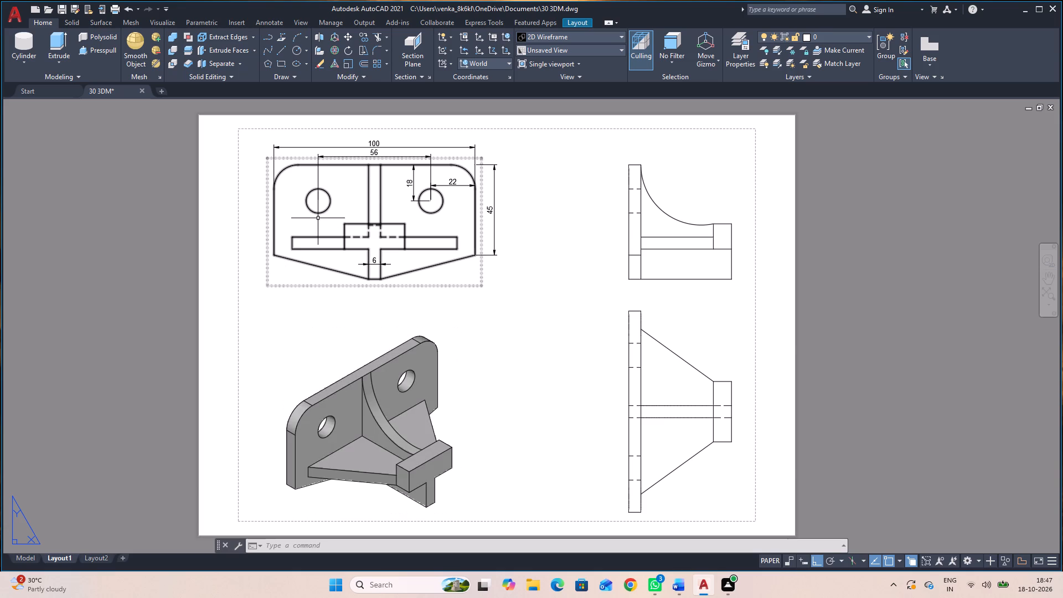
key("space")
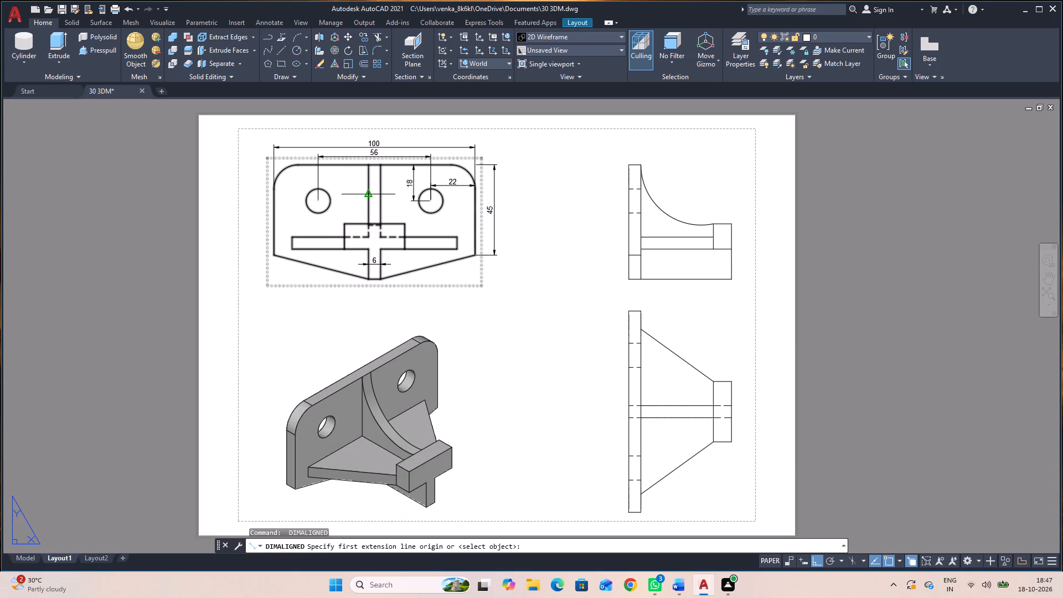
left_click(371, 194)
left_click(381, 197)
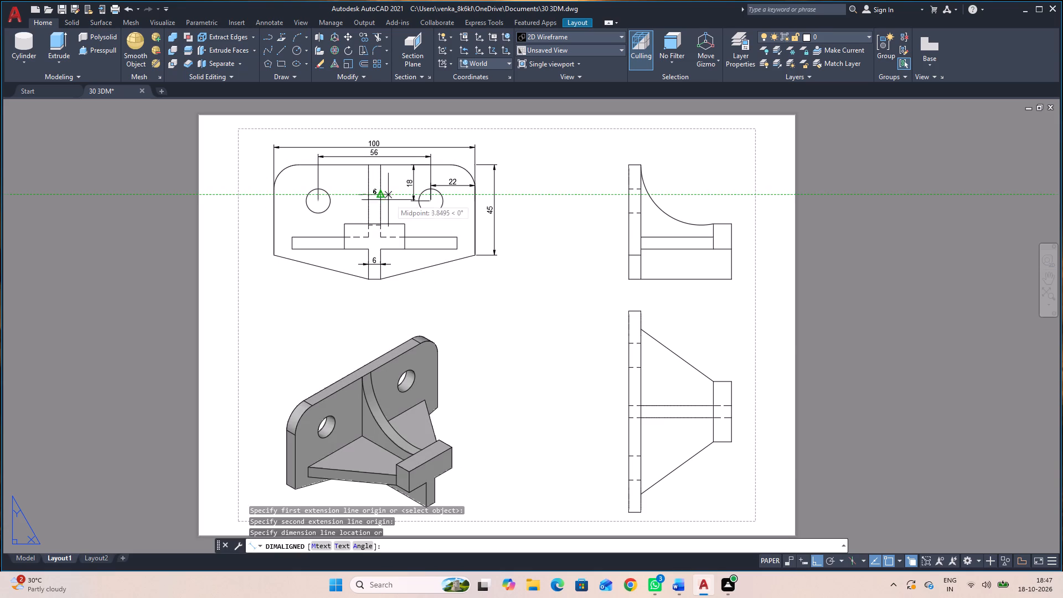
left_click(390, 197)
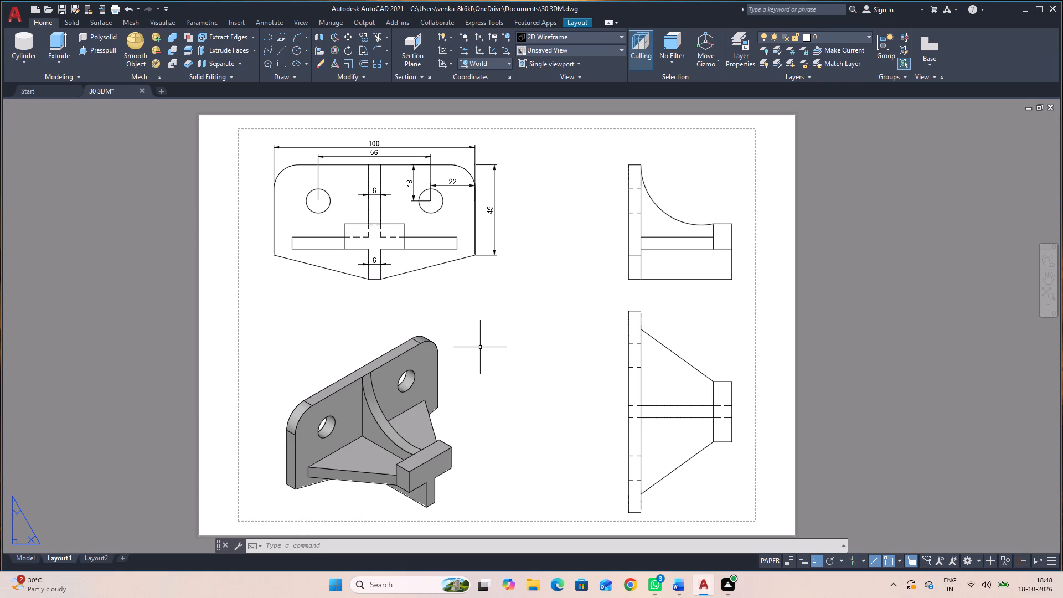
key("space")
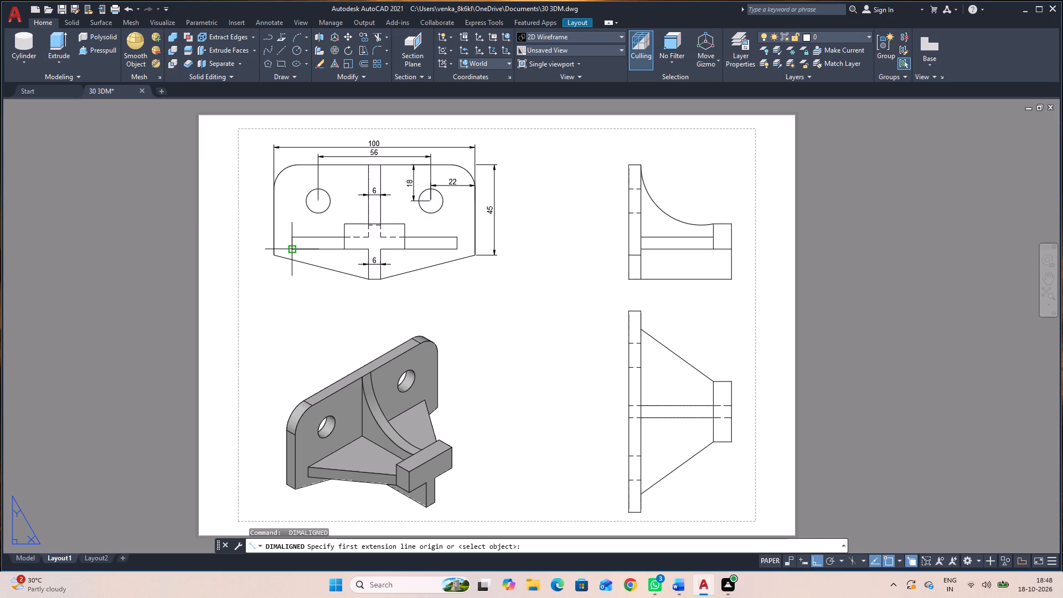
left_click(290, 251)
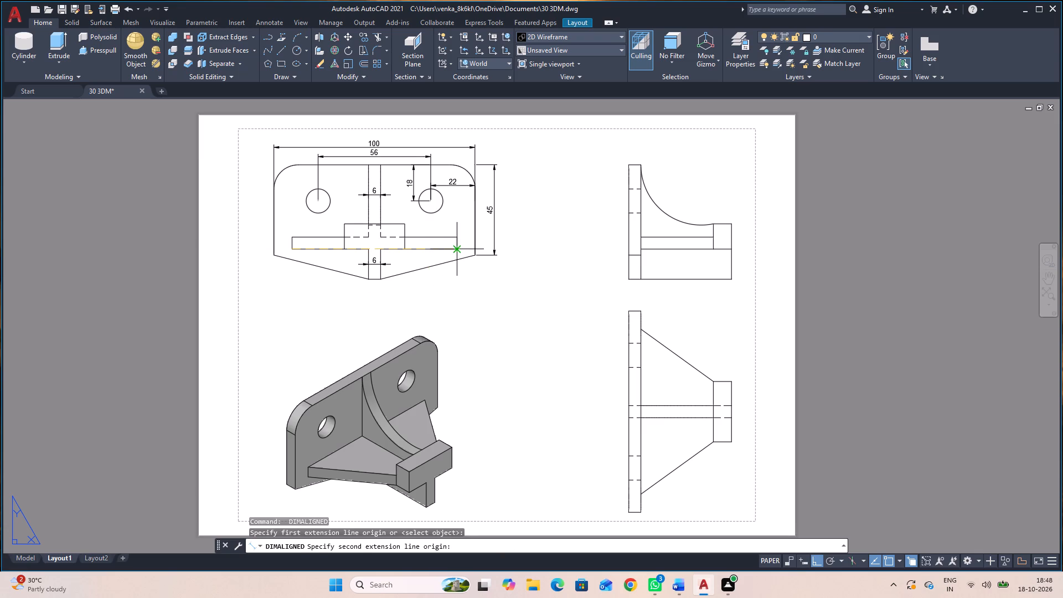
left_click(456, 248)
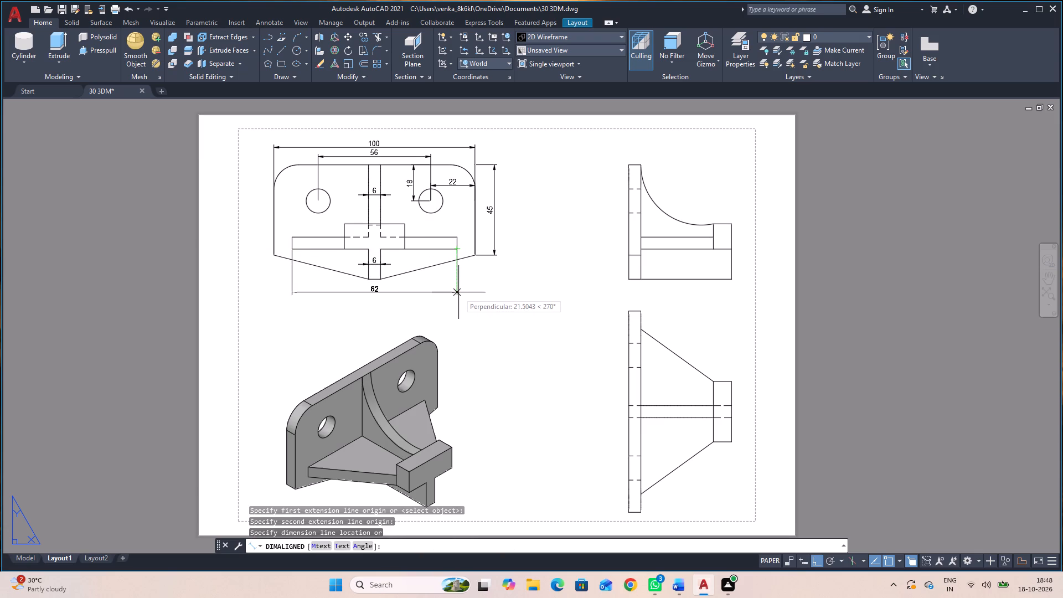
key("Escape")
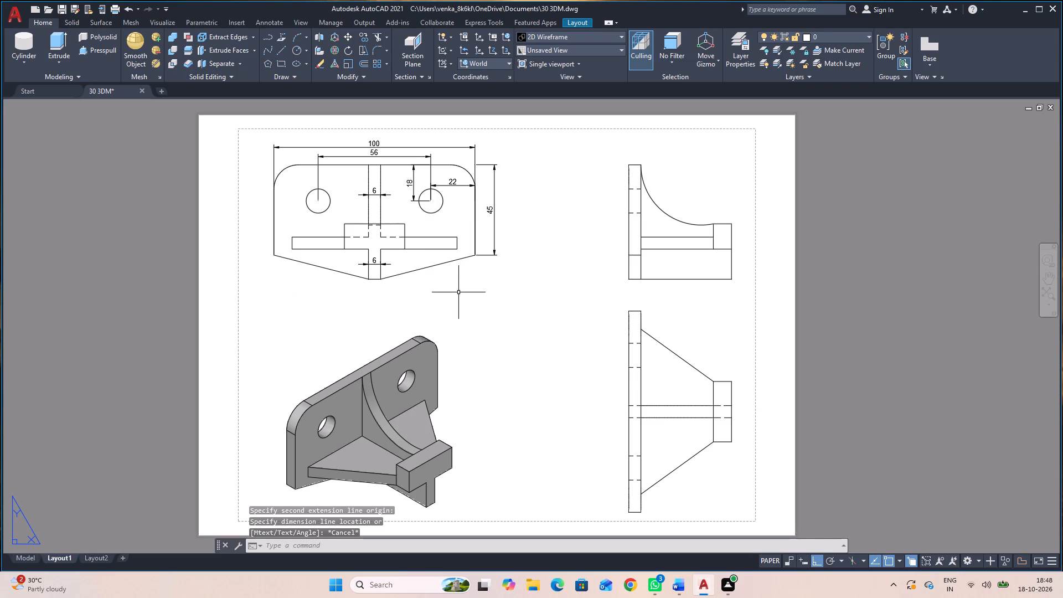
Dimension the horizontal offset between the web's upper left corner and the plate's left edge in the holed plate view.
key("space")
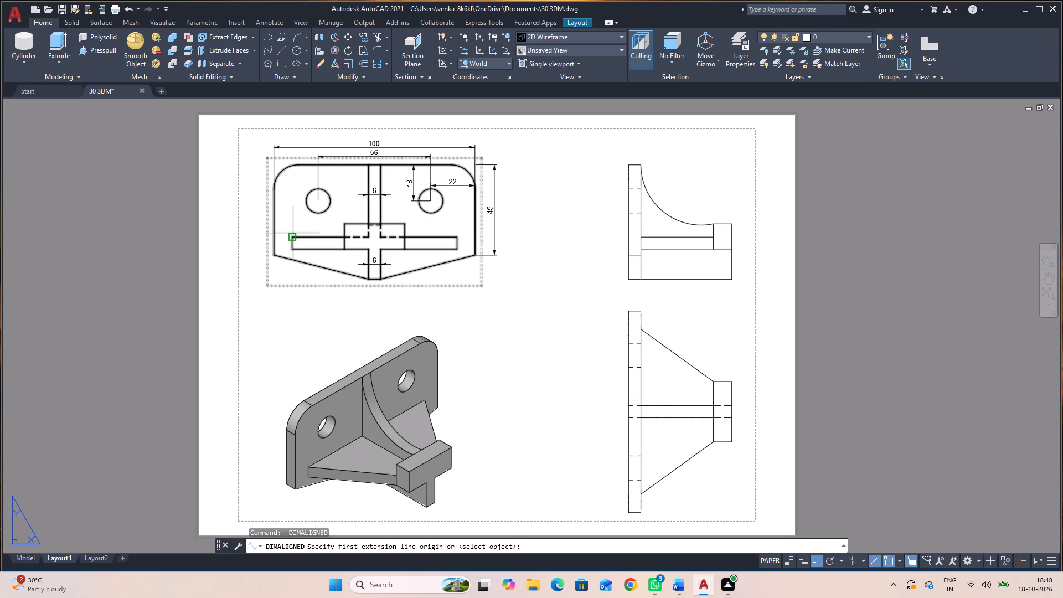
left_click(293, 235)
left_click(277, 239)
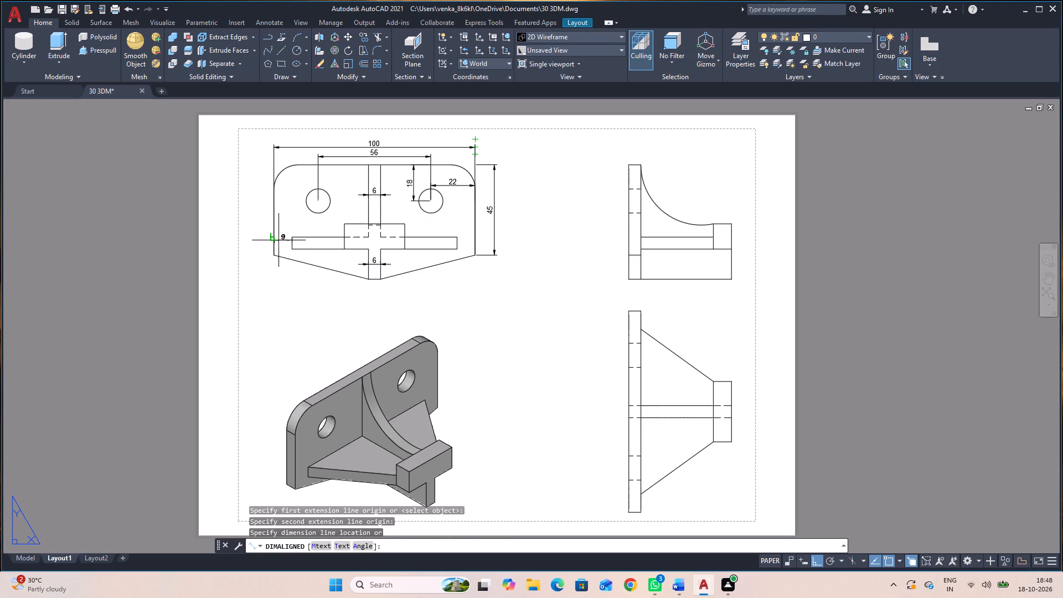
left_click(278, 240)
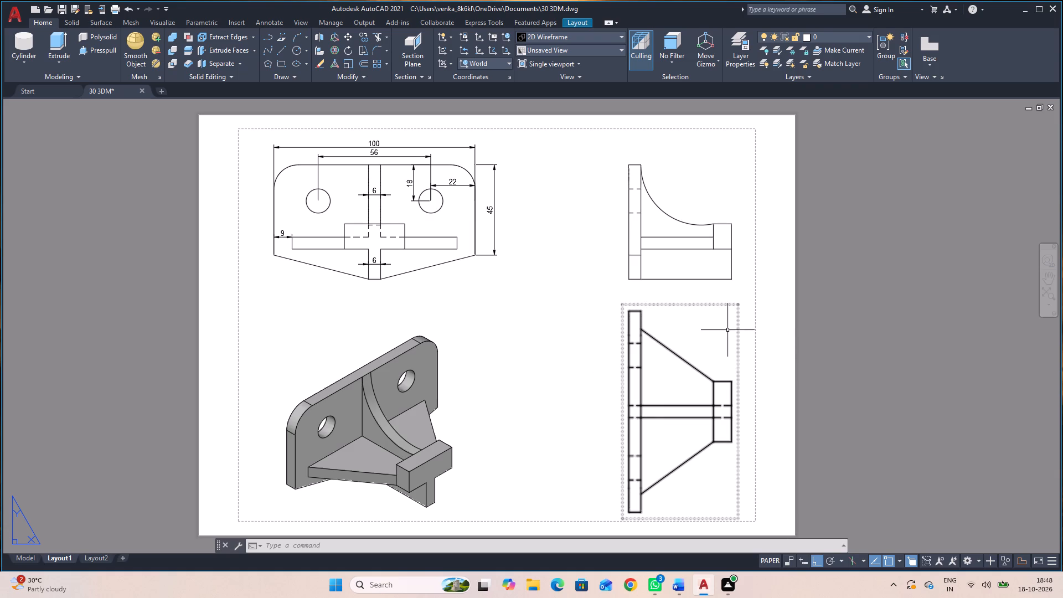
In the curved-rib side view, add an aligned vertical dimension from the end block's lower corner to the rib's bottom corner, outside the outline.
key("space")
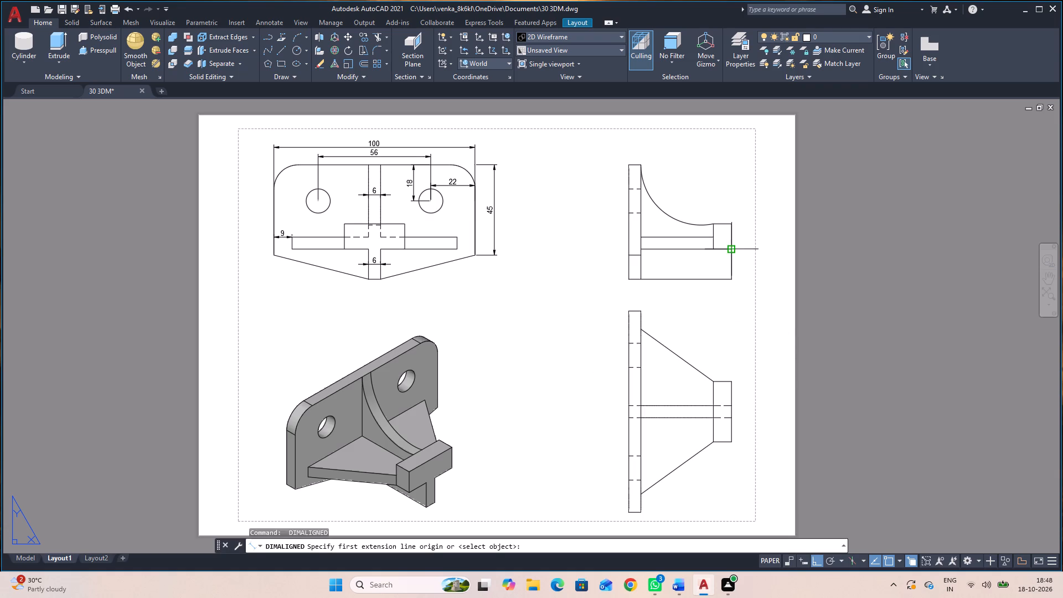
left_click(734, 249)
left_click(731, 277)
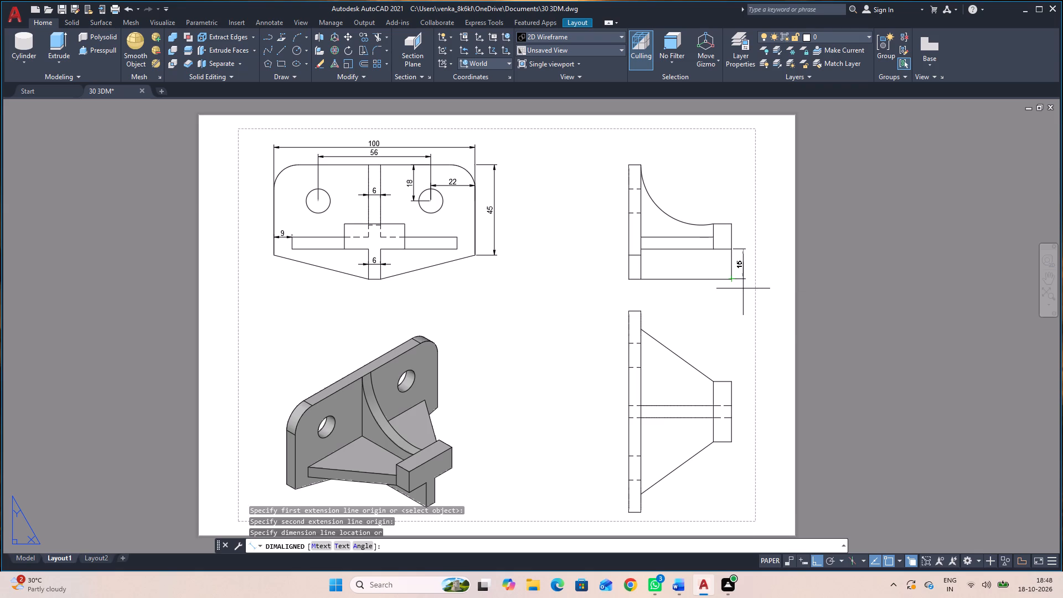
left_click(744, 290)
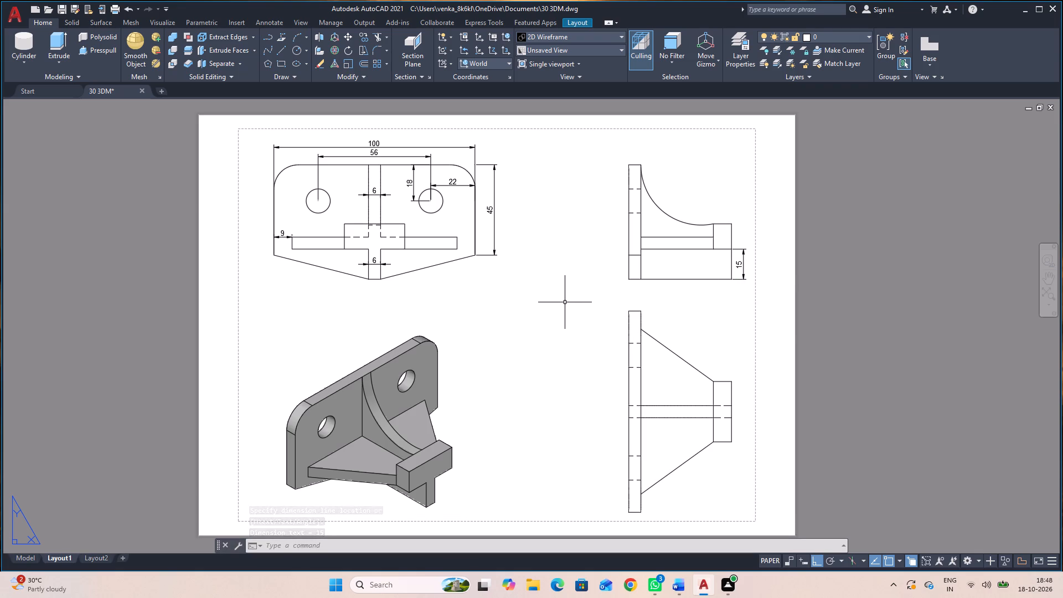
In the tapered web view, dimension the end block's overhang on both sides of the central rib, placing both dimensions outside the block.
key("space")
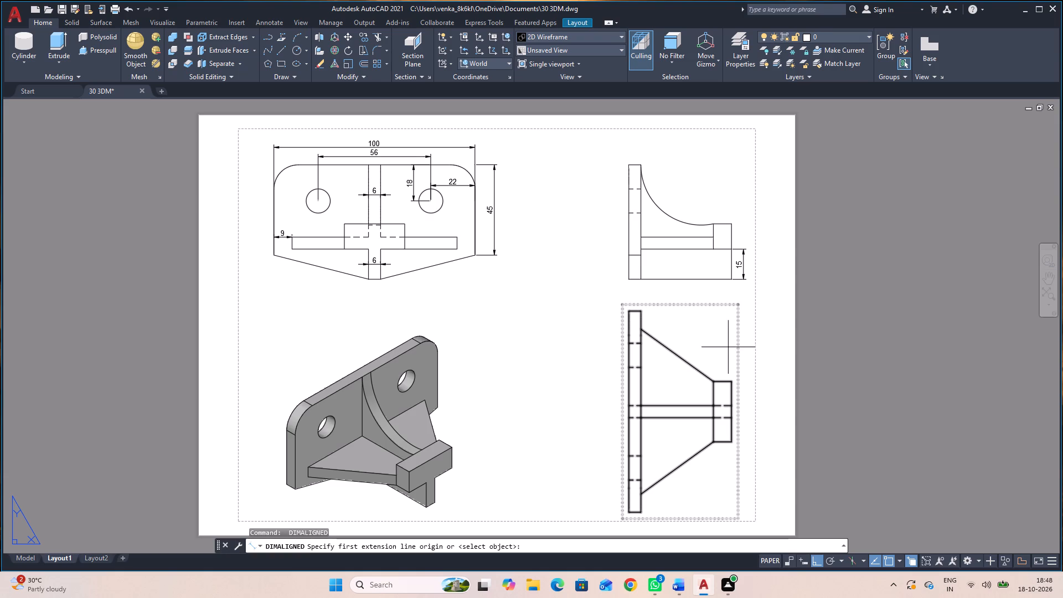
left_click(731, 381)
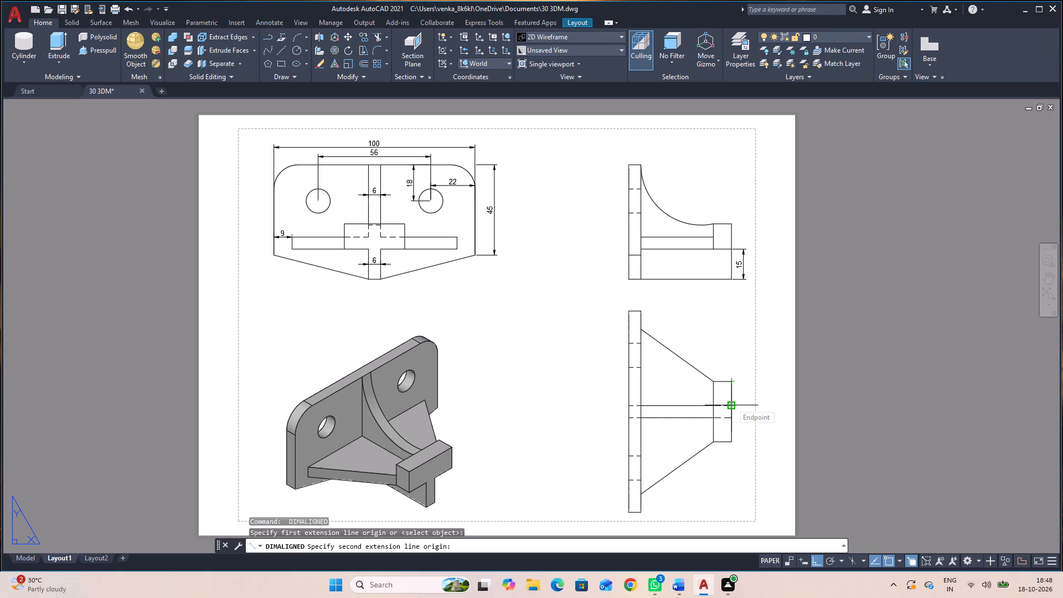
left_click(731, 403)
left_click(742, 410)
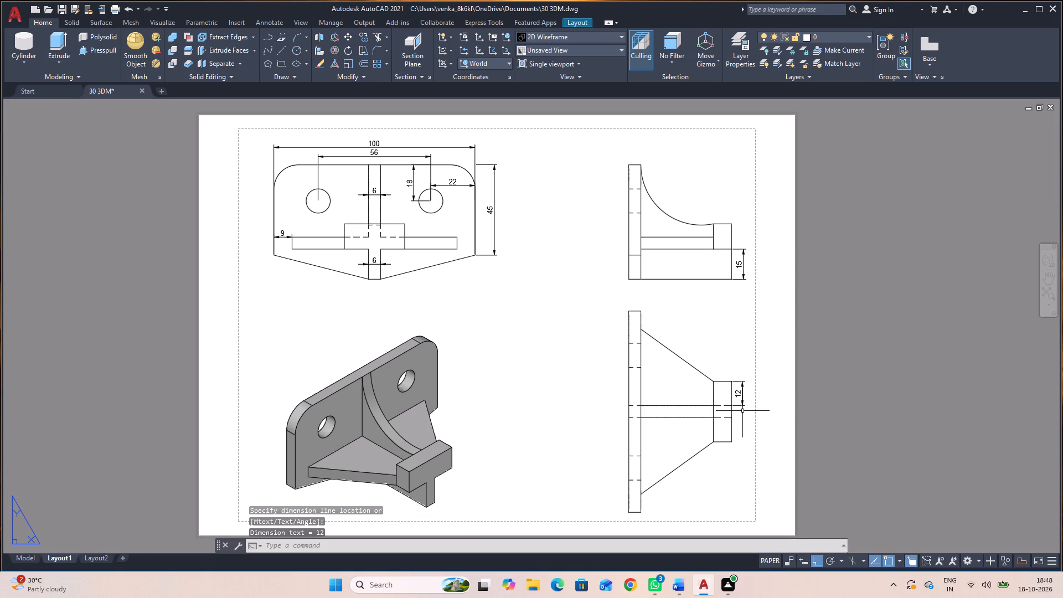
key("space")
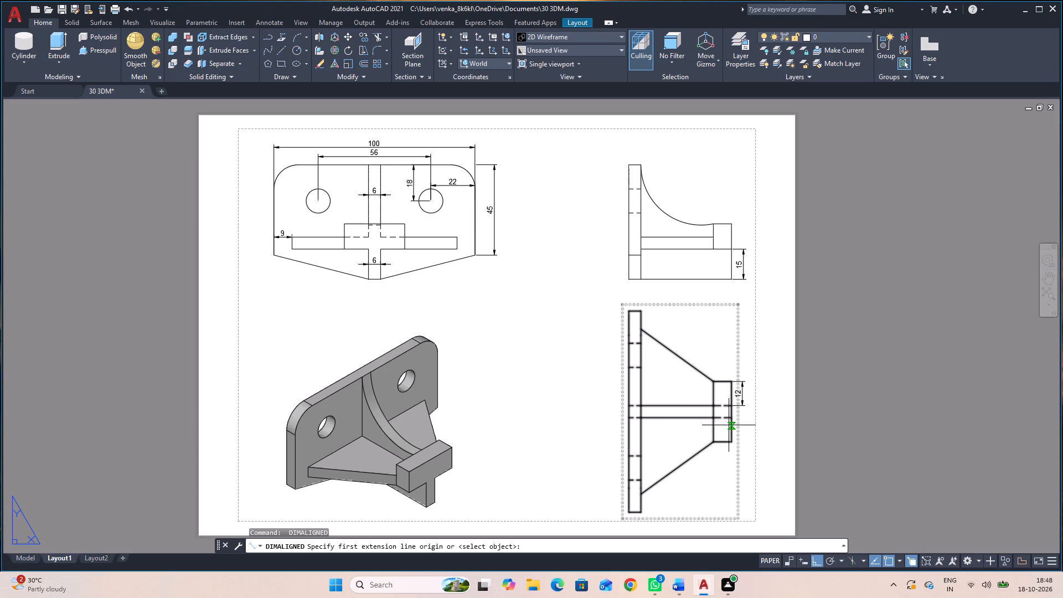
left_click(728, 419)
left_click(730, 439)
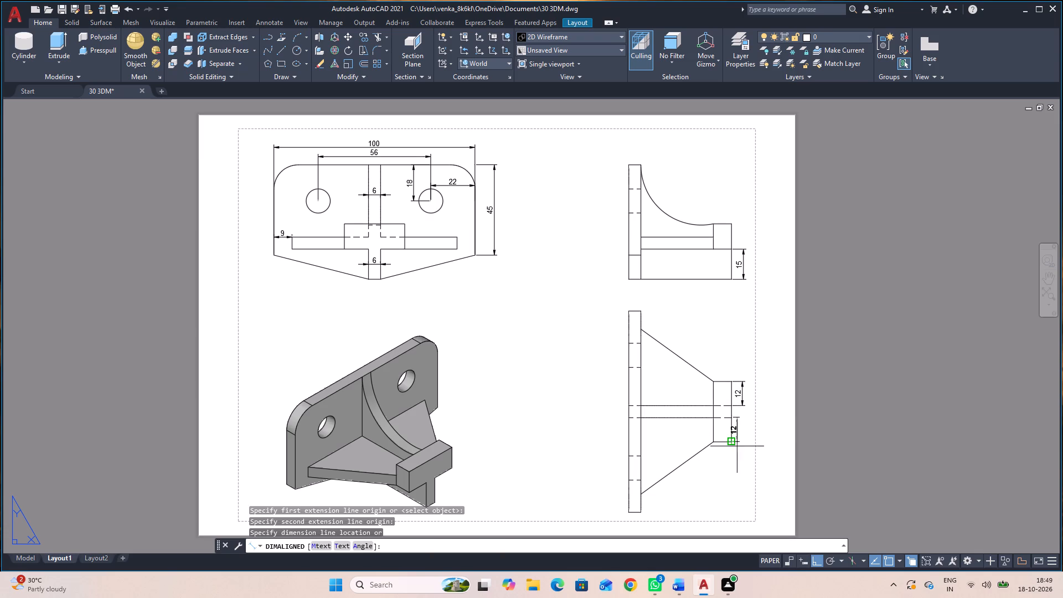
left_click(743, 451)
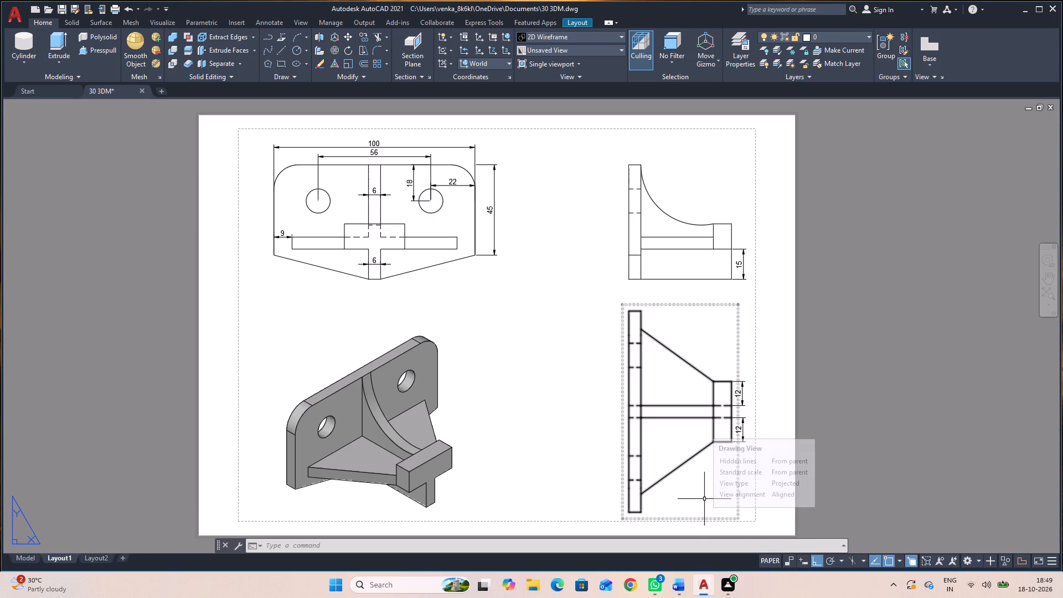
Dimension the end block's horizontal depth in the tapered web view, placing the dimension just below the block.
key("space")
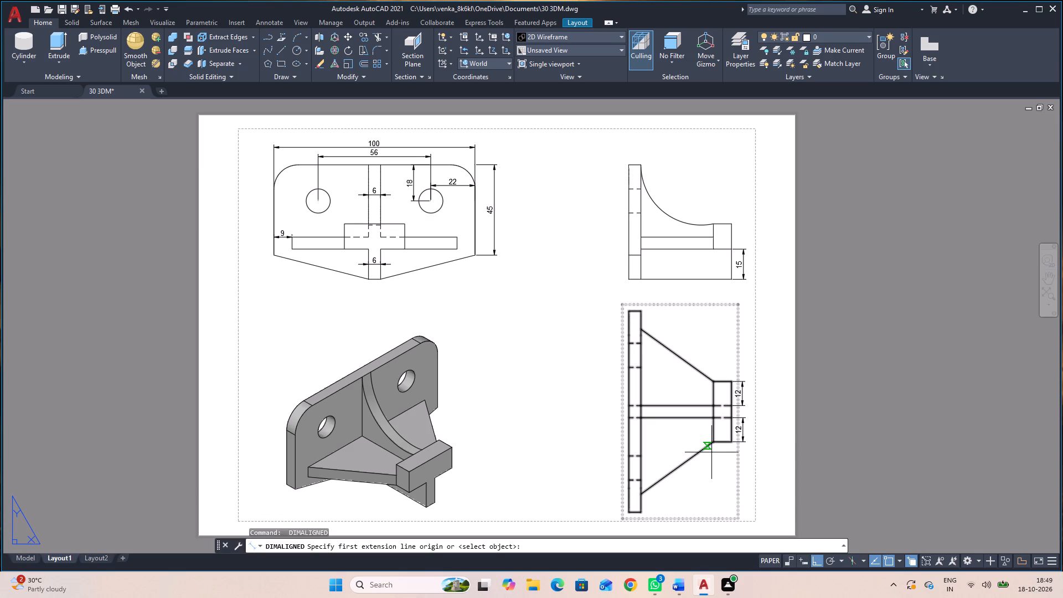
left_click(711, 441)
left_click(731, 440)
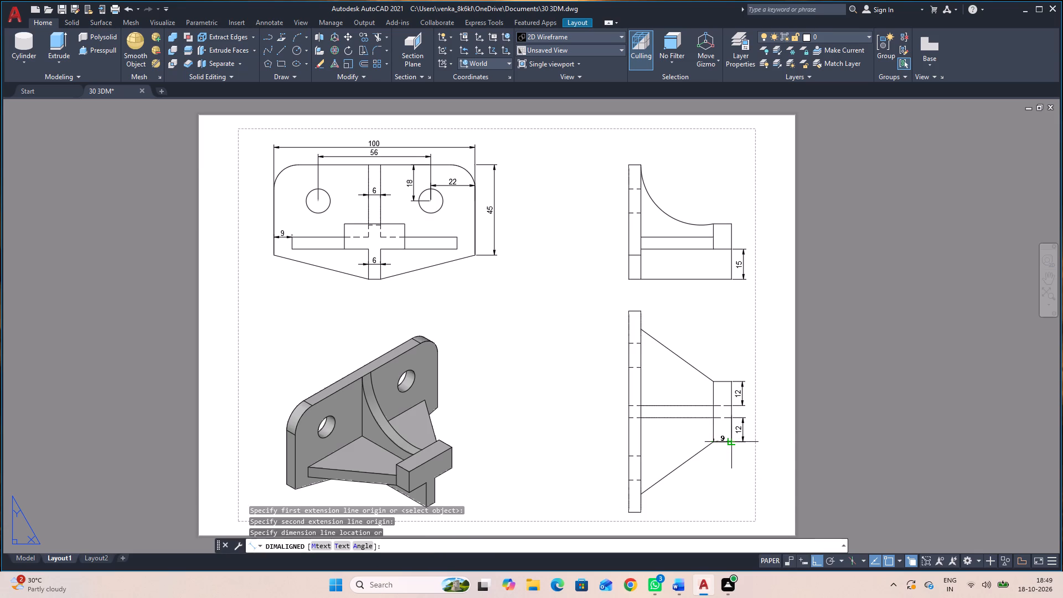
left_click(735, 453)
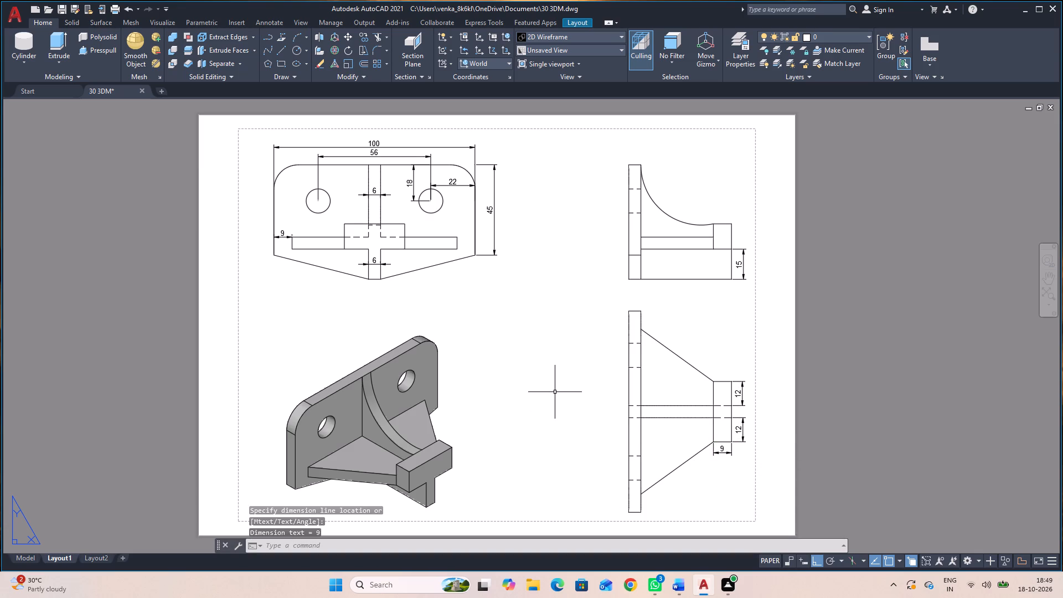
In the tapered web view, add an aligned dimension along the plate's full outer edge, placed outside the plate opposite the end block.
key("space")
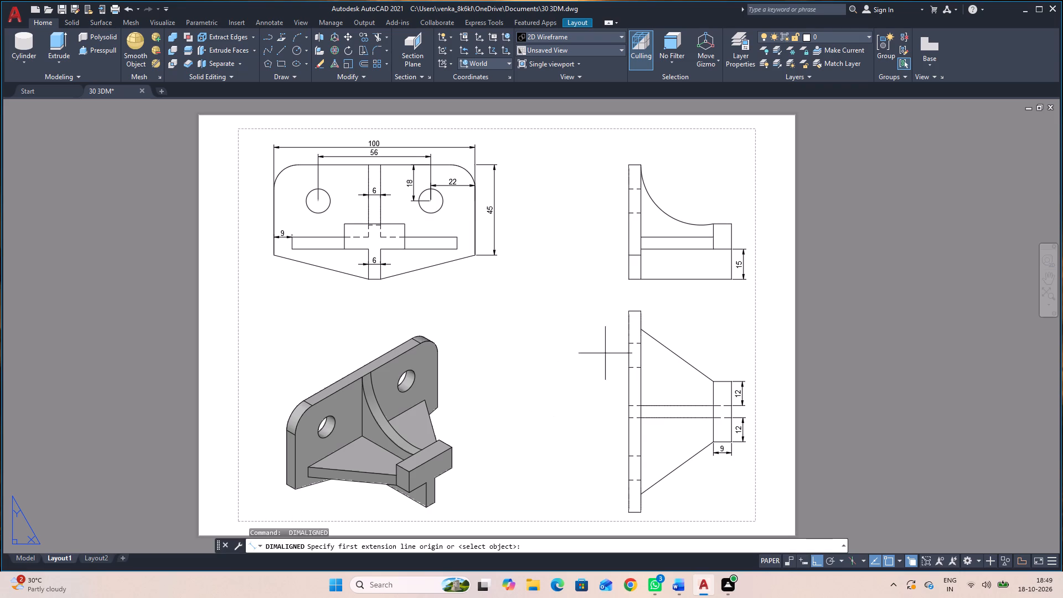
left_click(626, 310)
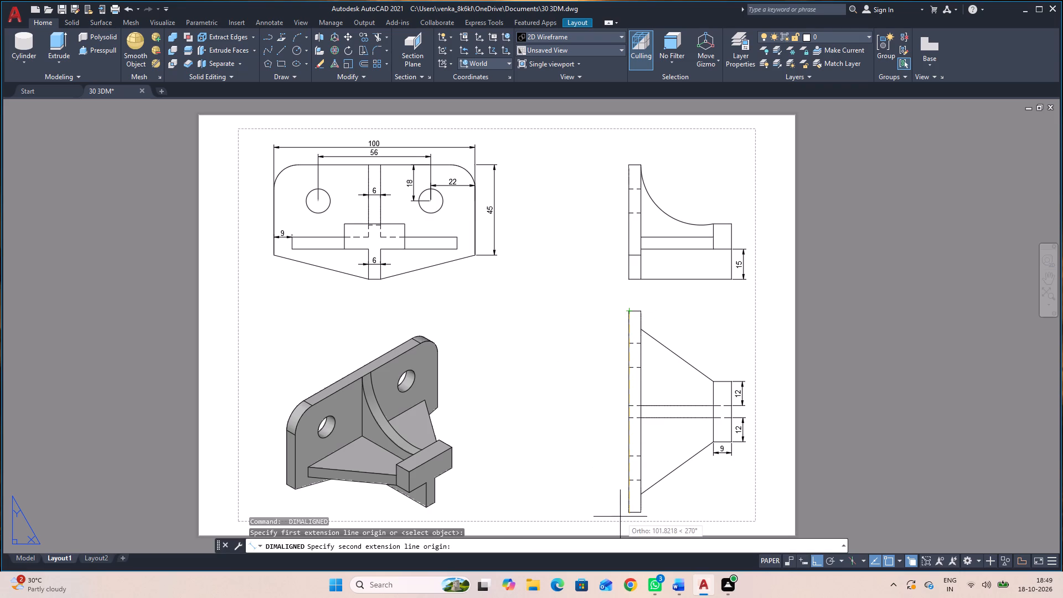
left_click(627, 512)
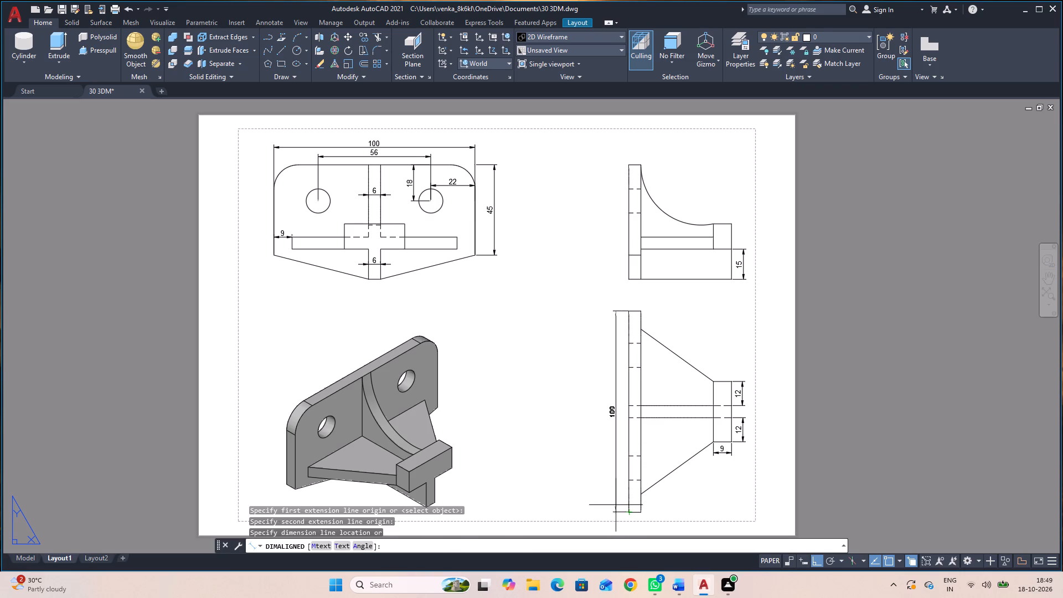
left_click(608, 506)
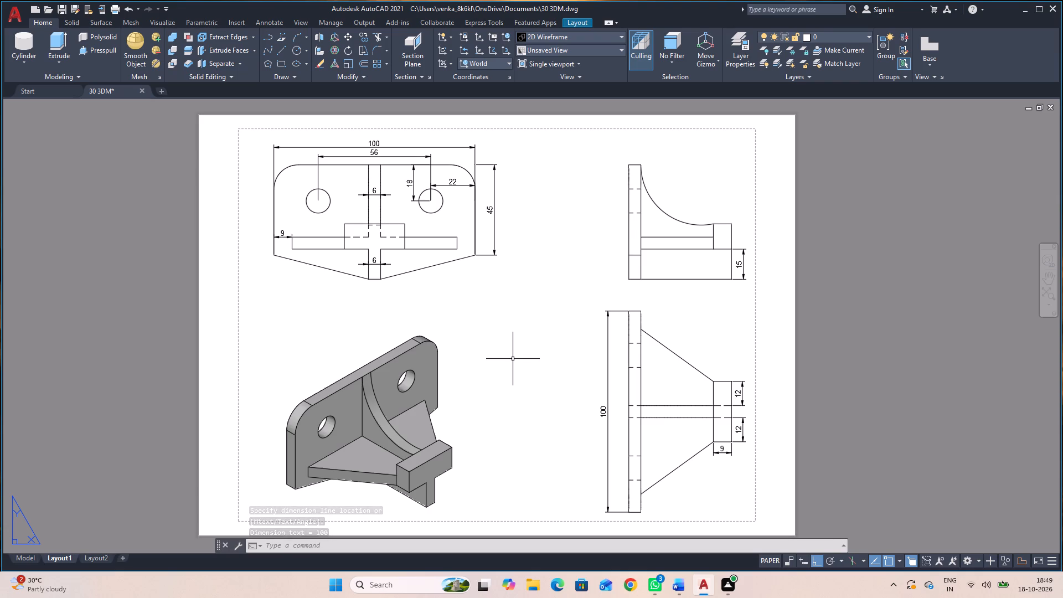
Add a radius dimension to the curved rib's arc in the side view, placing the text inside the curve.
type("DR")
type("A")
key("space")
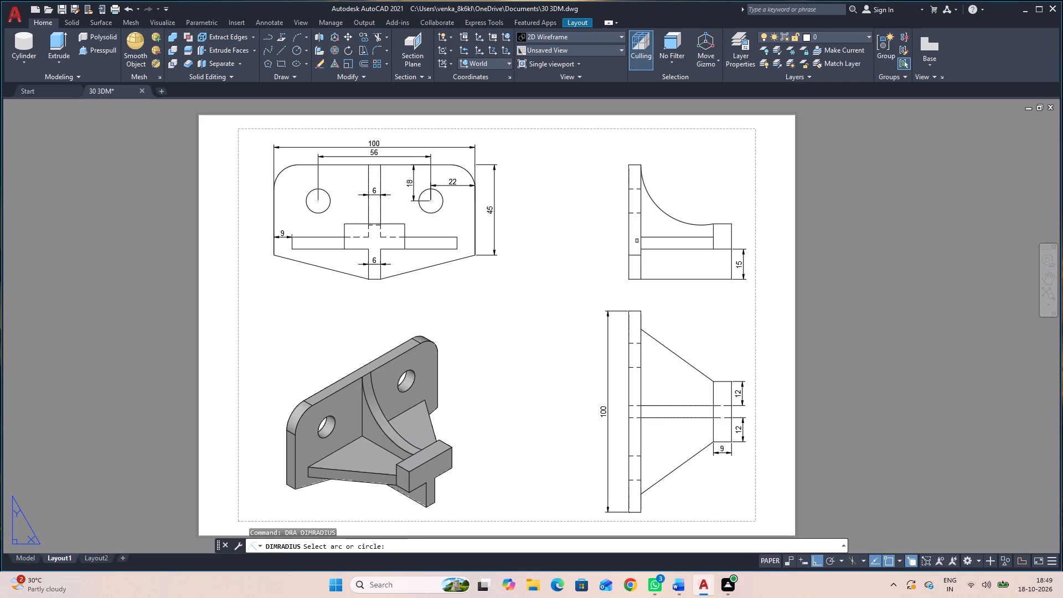
left_click(663, 211)
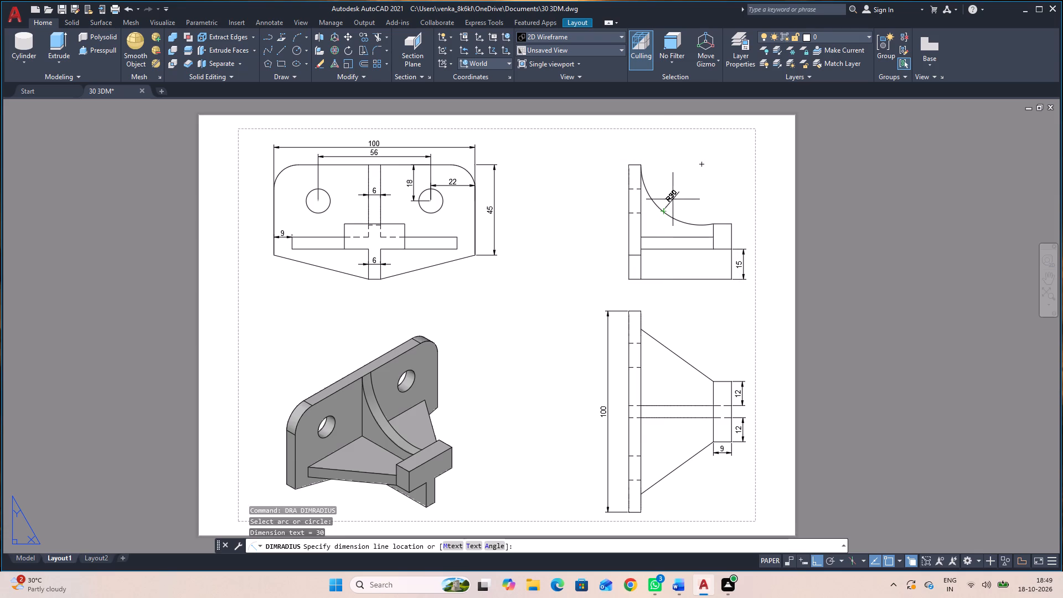
left_click(682, 193)
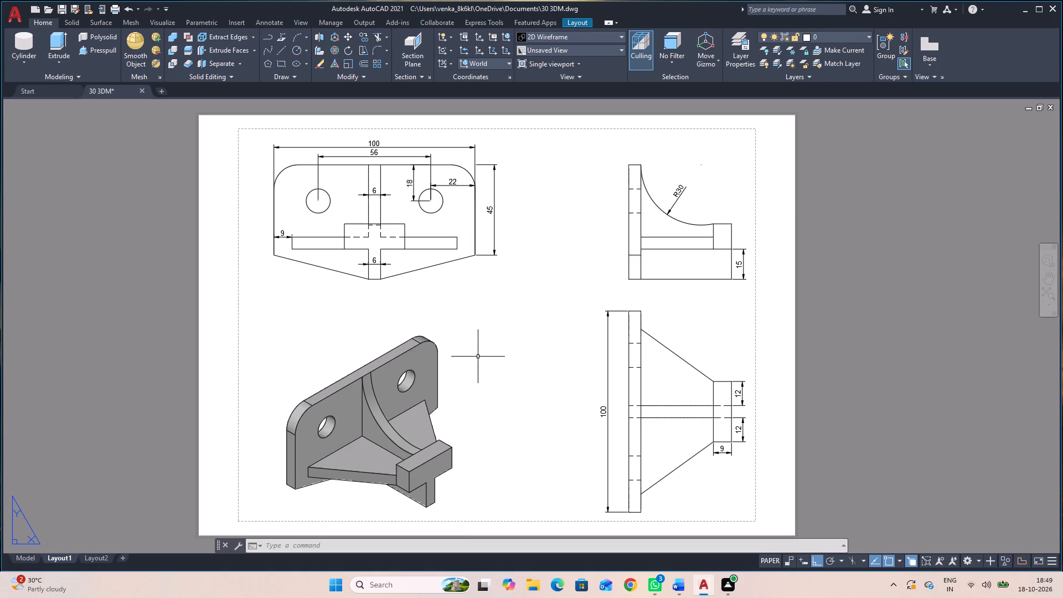
Add diameter dimensions to both holes in the holed plate view, placing each text between the hole and the plate's nearer side edge.
type("DDI")
key("space")
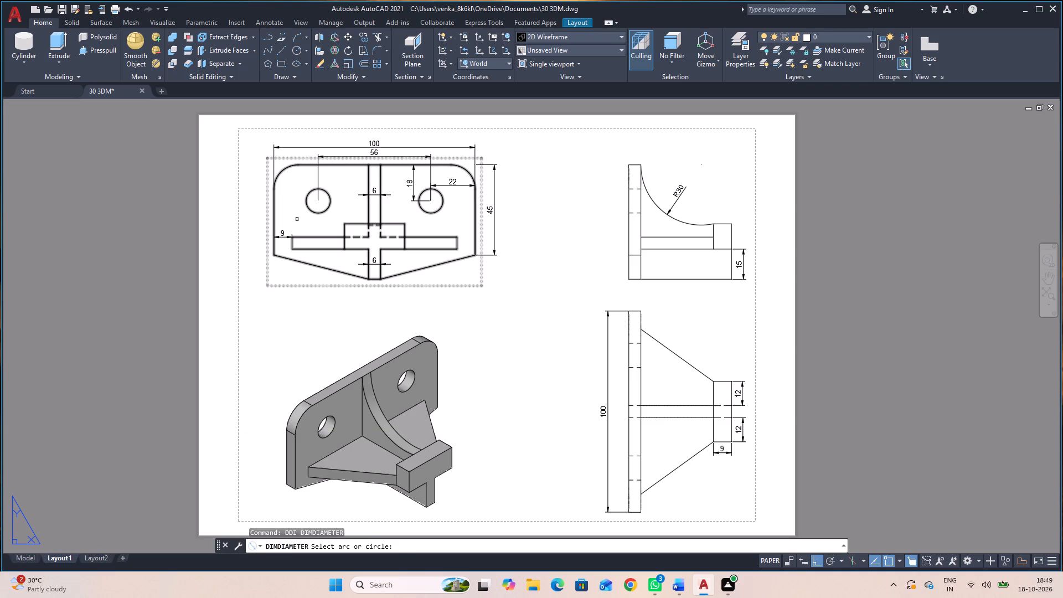
left_click(311, 210)
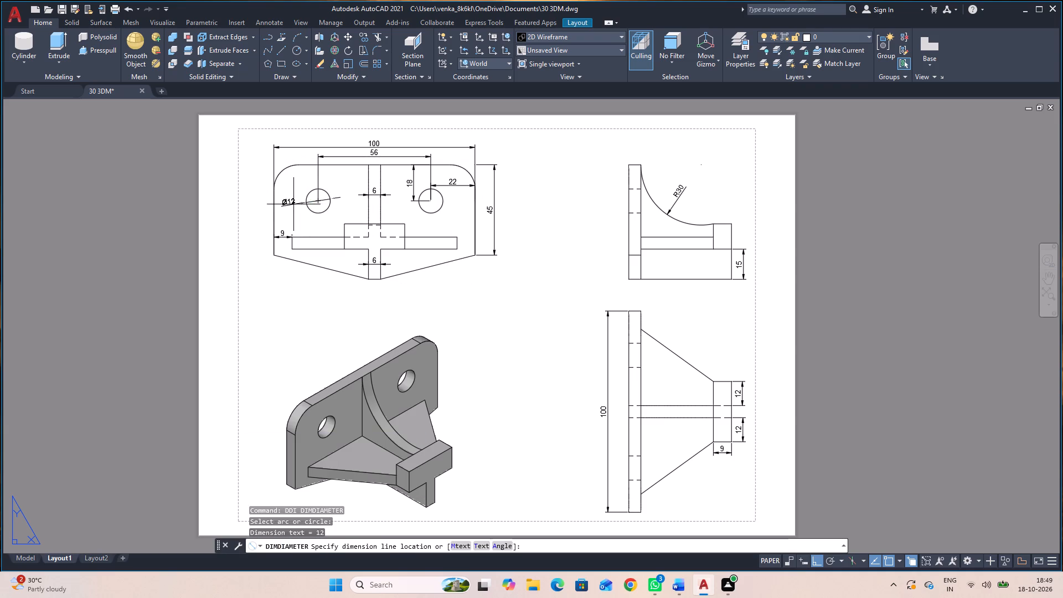
left_click(292, 201)
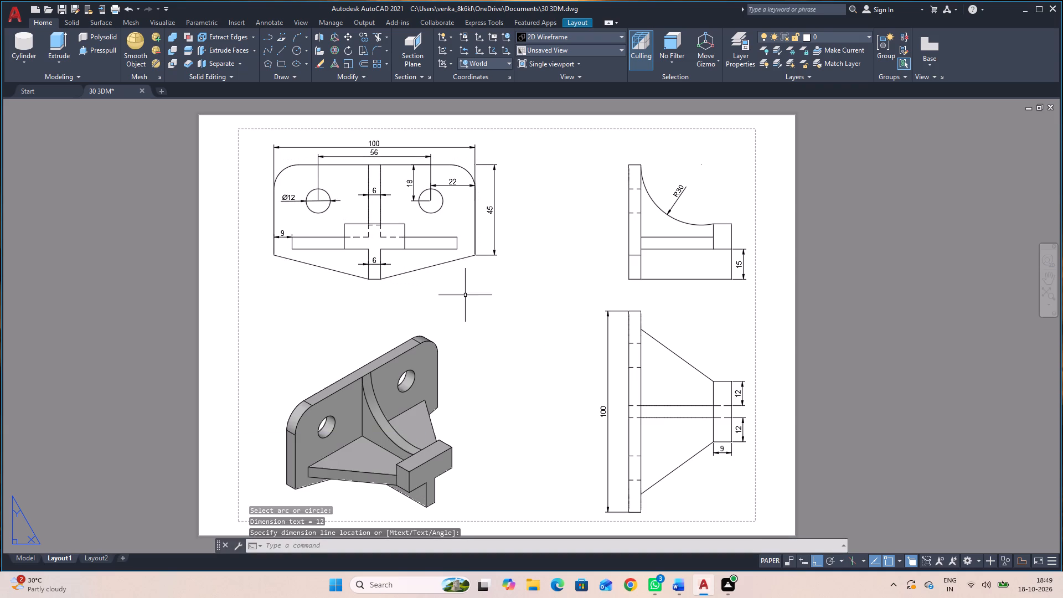
key("space")
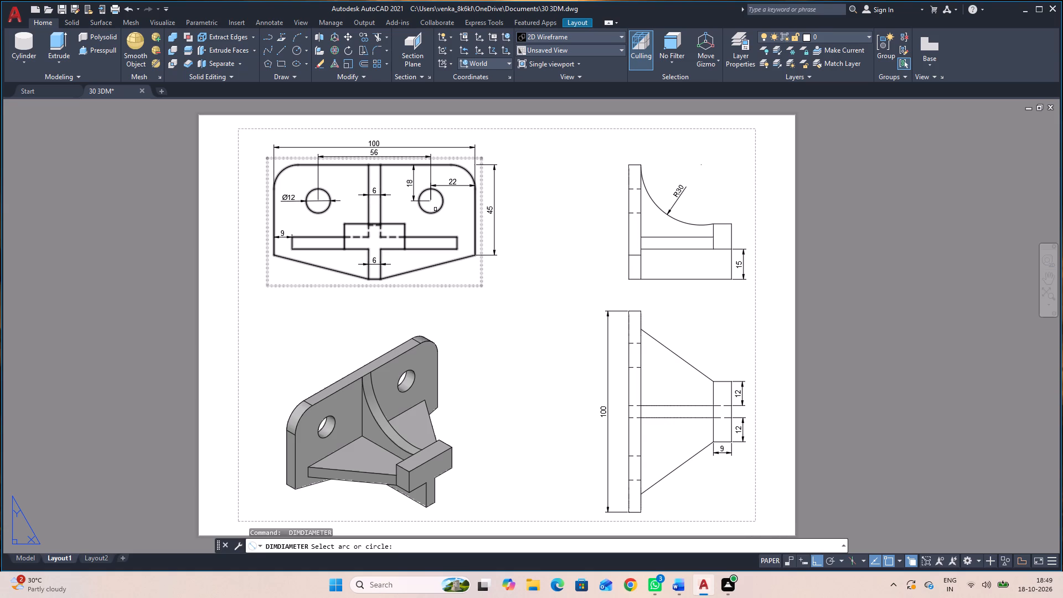
left_click(435, 209)
left_click(440, 210)
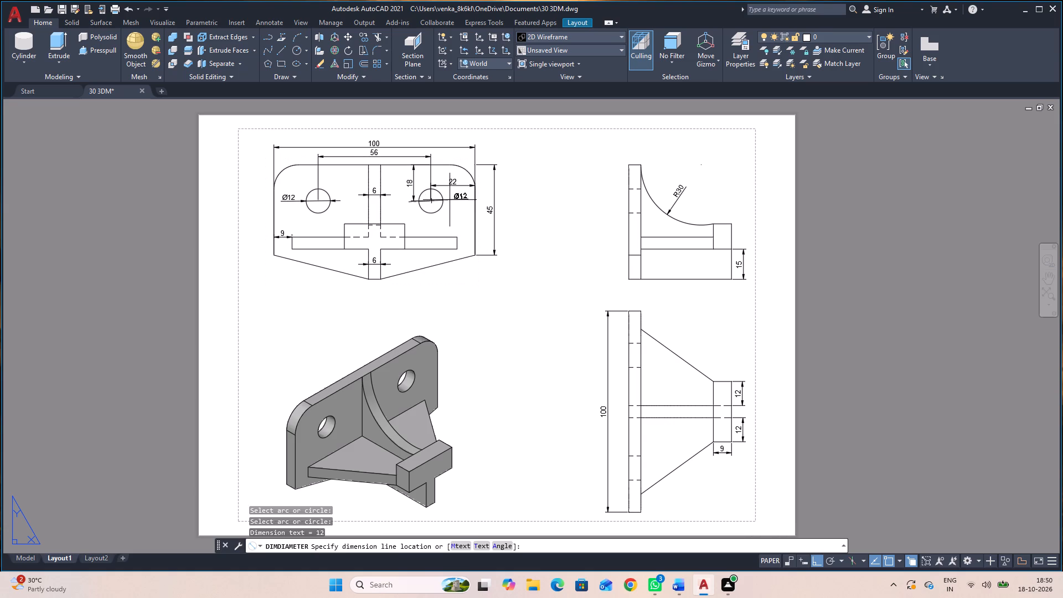
left_click(450, 200)
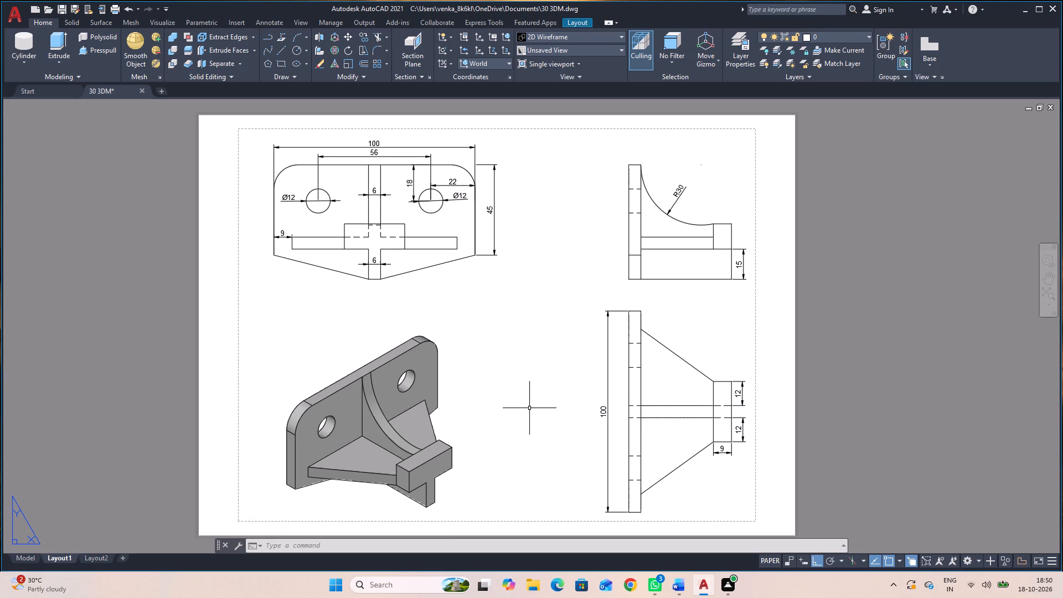
Set up the Layout1 plot with the DWG To PDF.pc3 plotter and the monochrome.ctb plot style table.
middle_click_drag(528, 408, 520, 396)
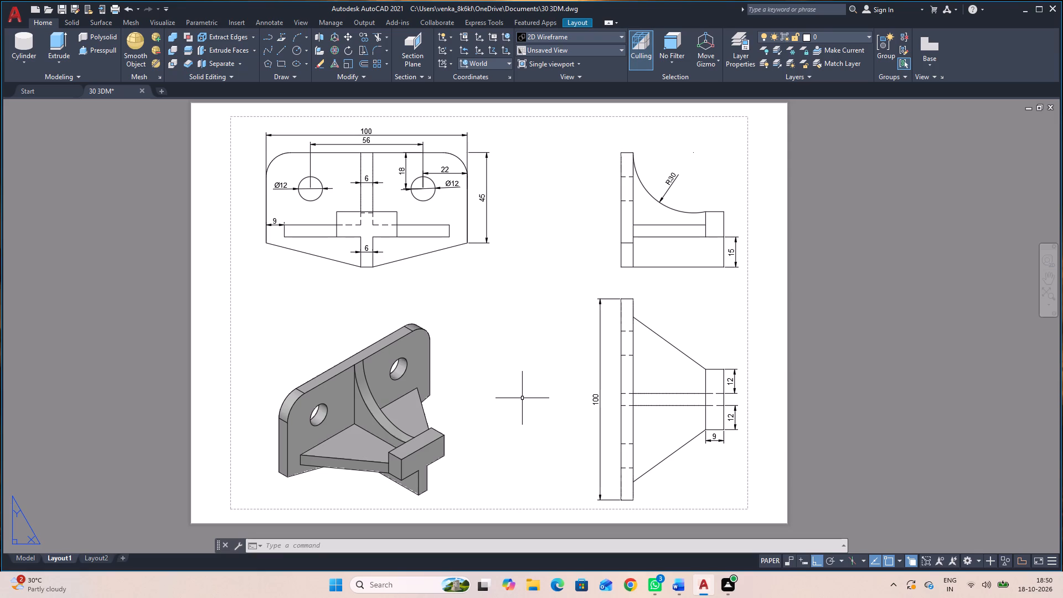
key("ctrl+p")
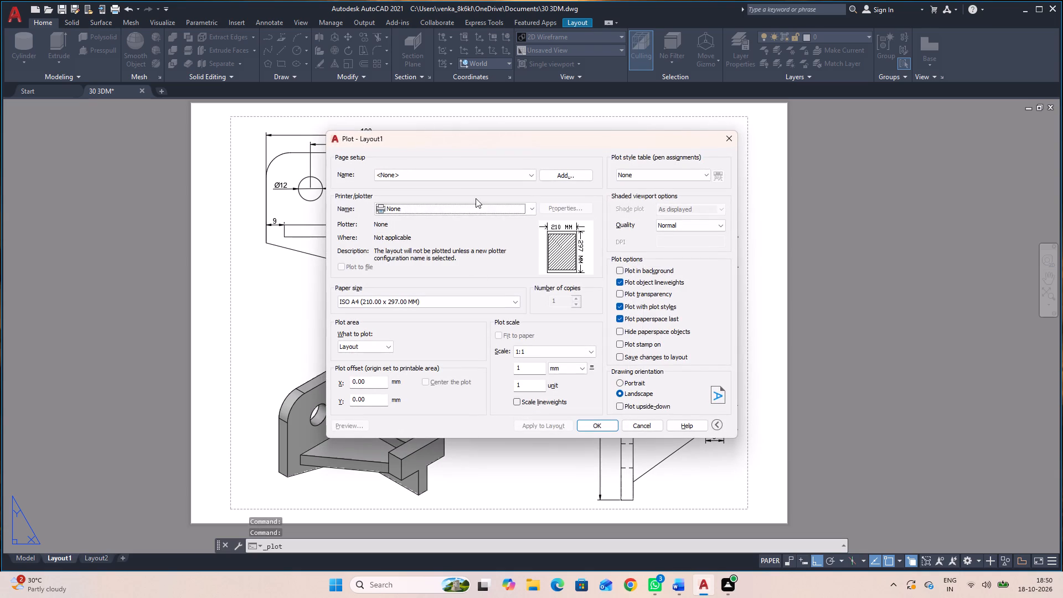
left_click(460, 208)
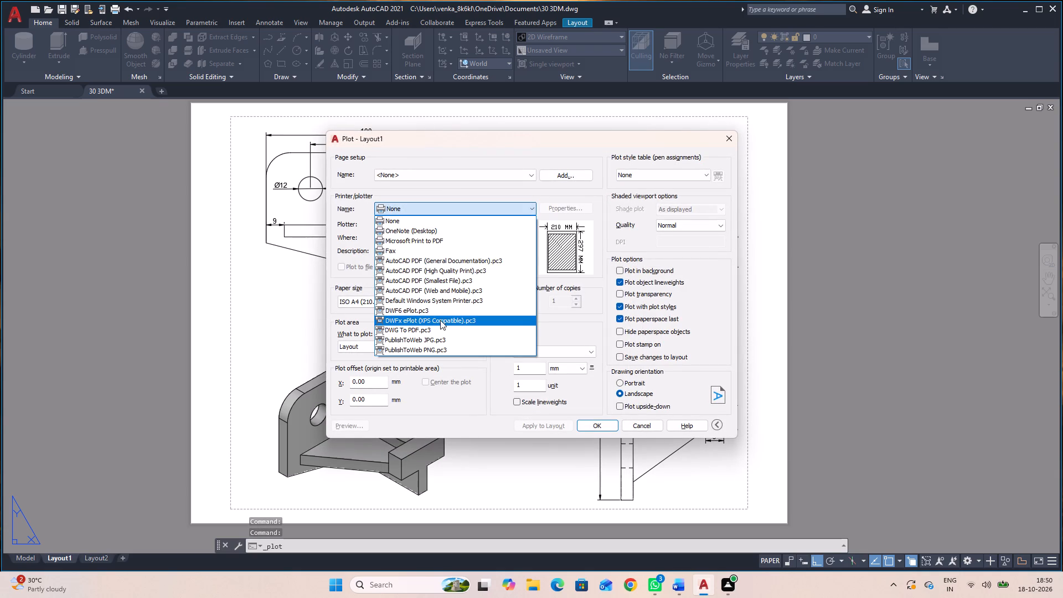
left_click(442, 327)
left_click(653, 171)
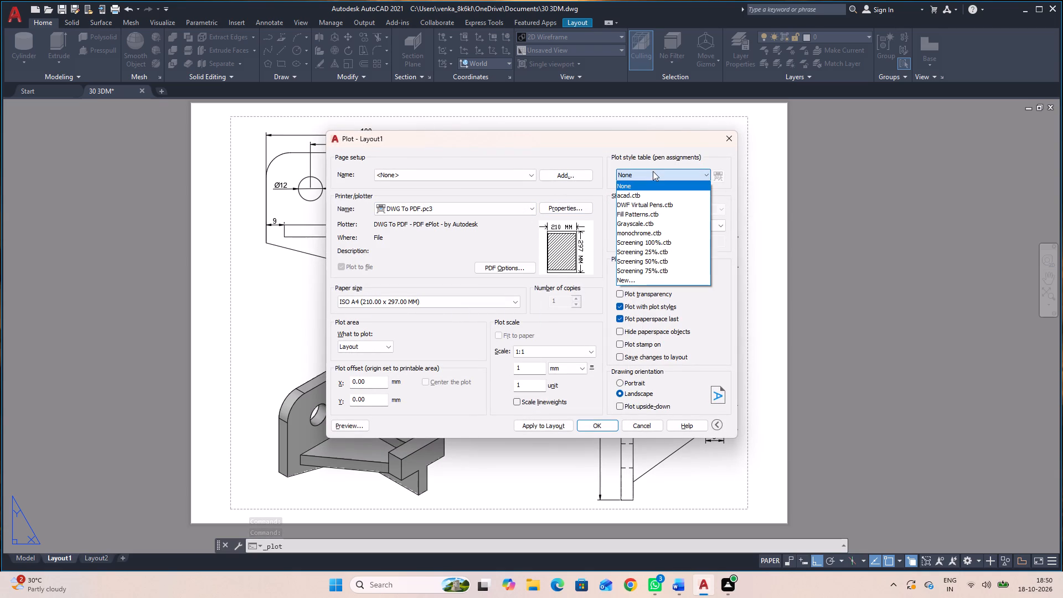
left_click(645, 235)
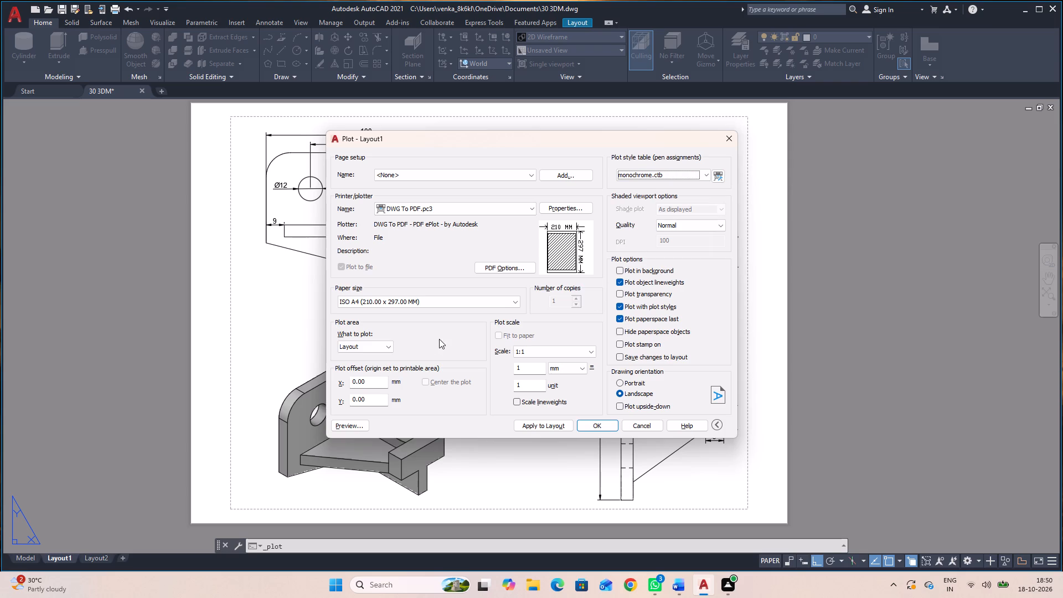
Set the plot area to a window just outside the layout's dashed printable border and centre the plot.
left_click(380, 343)
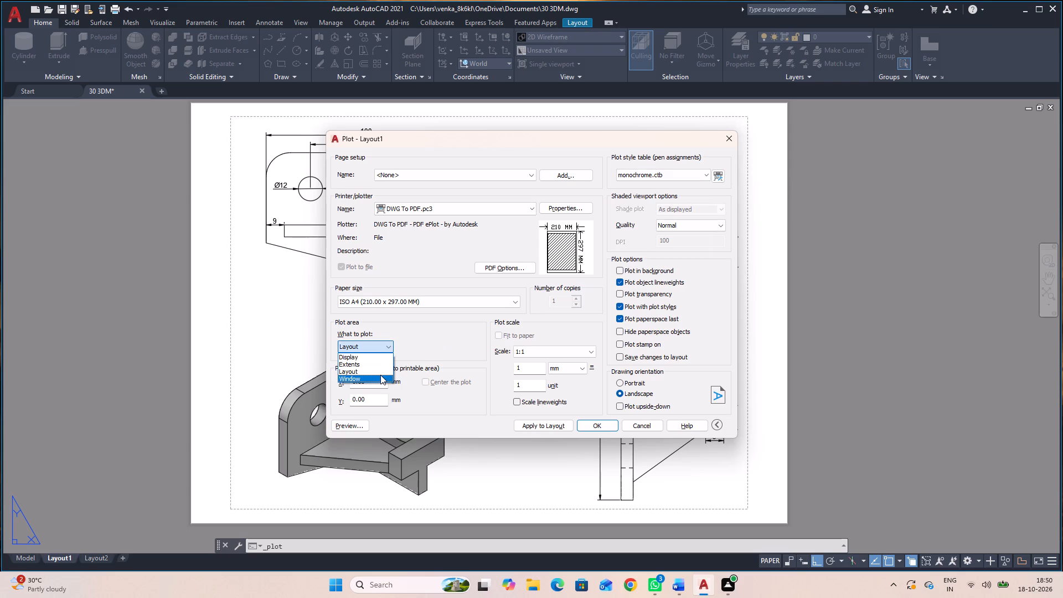
left_click(380, 377)
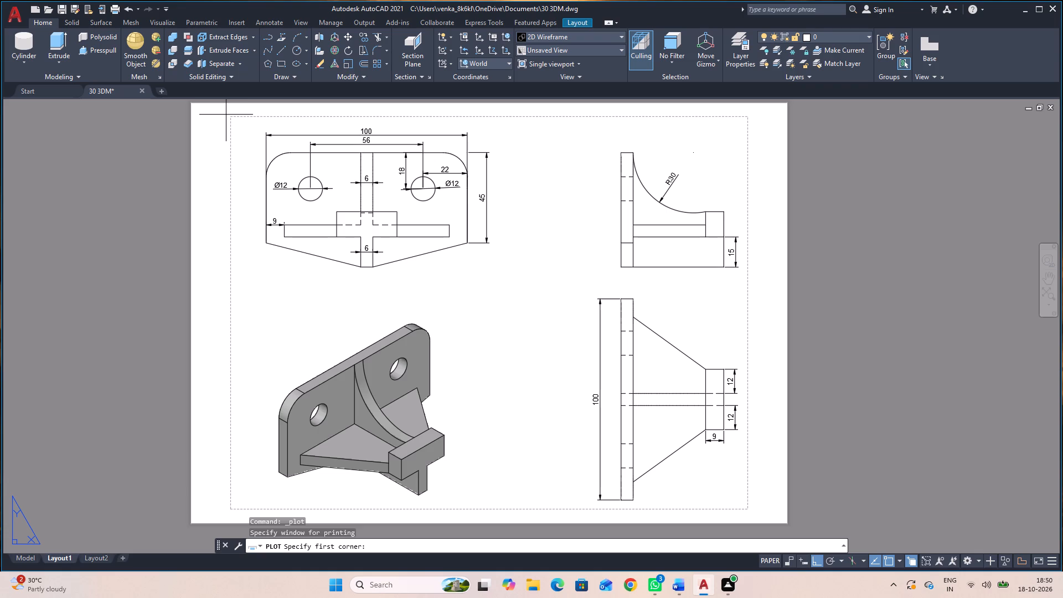
left_click(226, 110)
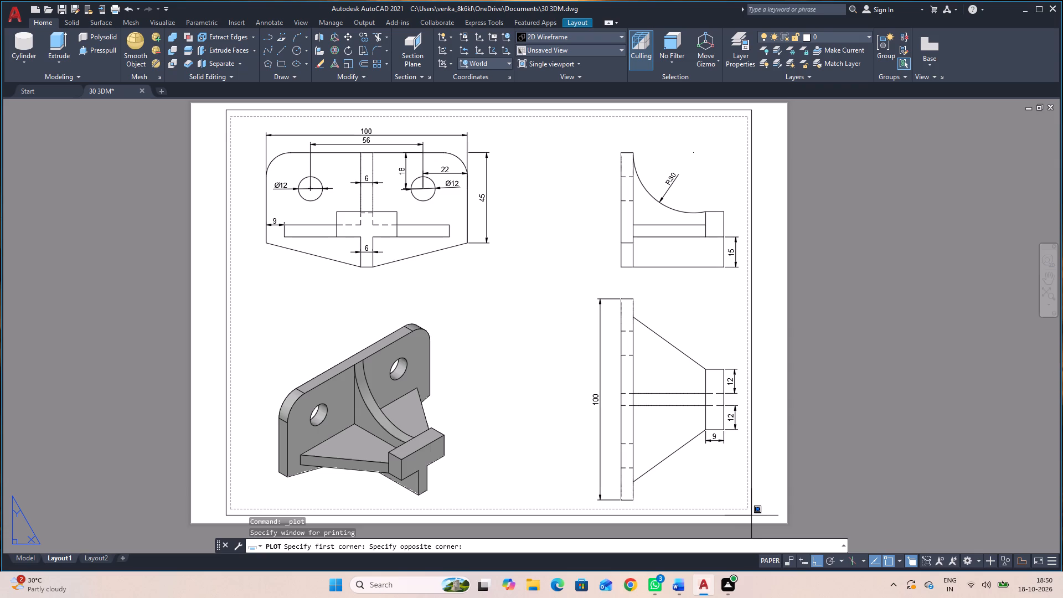
left_click(751, 515)
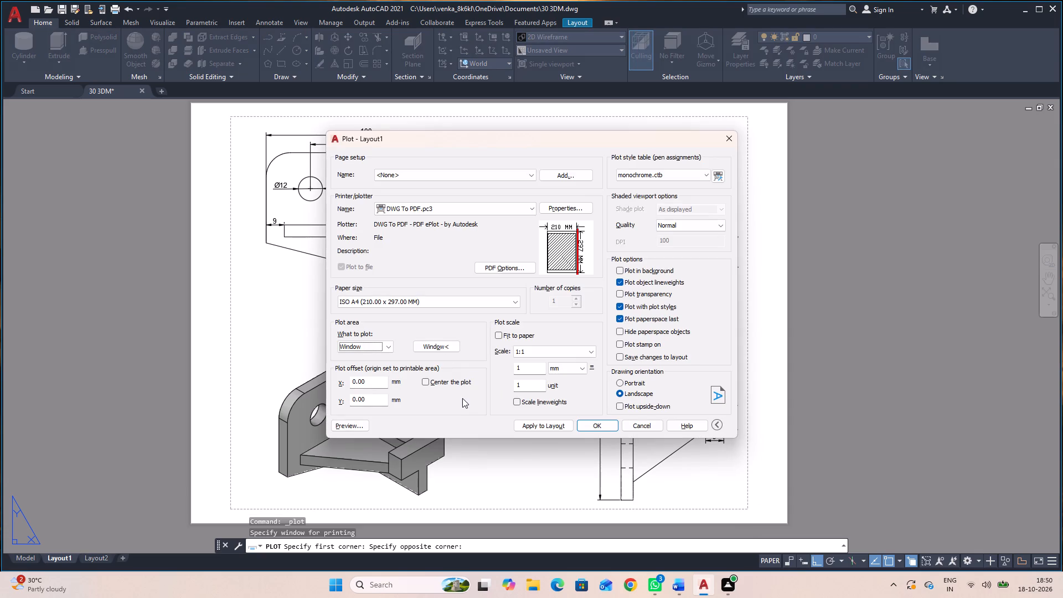
left_click(452, 385)
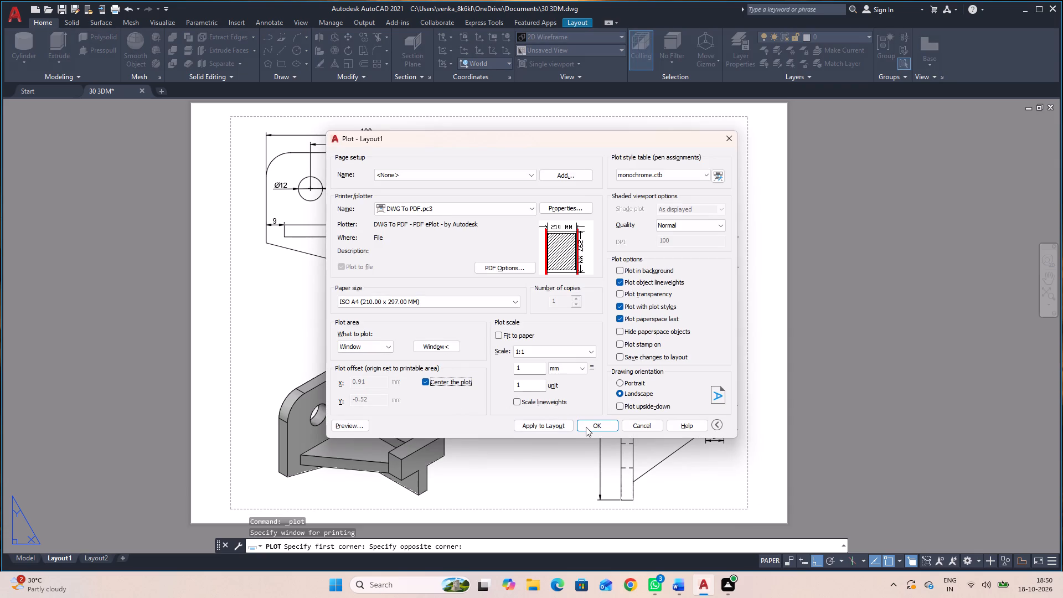
Plot the layout to a PDF named 30 3DM in the Documents folder, and close the PDF viewer that opens.
left_click(586, 427)
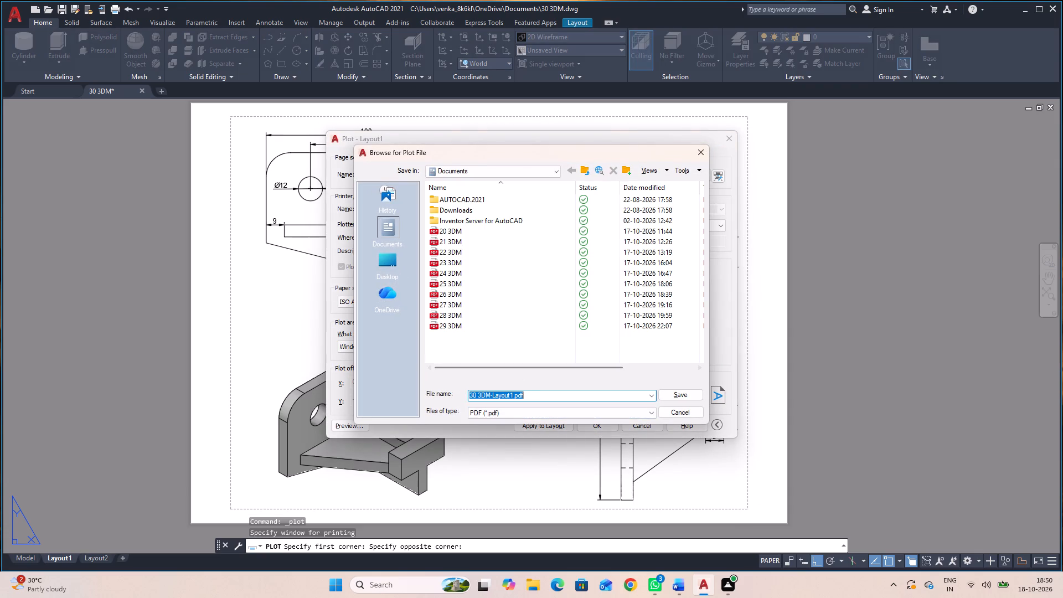
left_click(551, 396)
key("BackSpace")
key("BackSpace")
key("BackSpace")
key("BackSpace")
key("BackSpace")
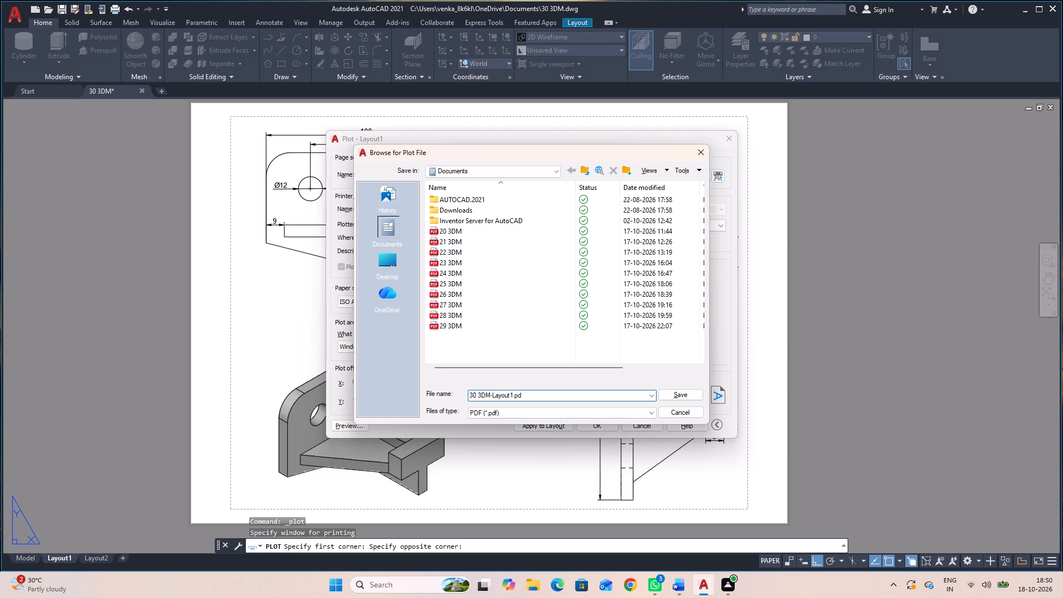
key("BackSpace")
key("BackSpace")
key("BackSpace")
key("BackSpace")
key("BackSpace")
key("BackSpace")
key("BackSpace")
left_click(692, 394)
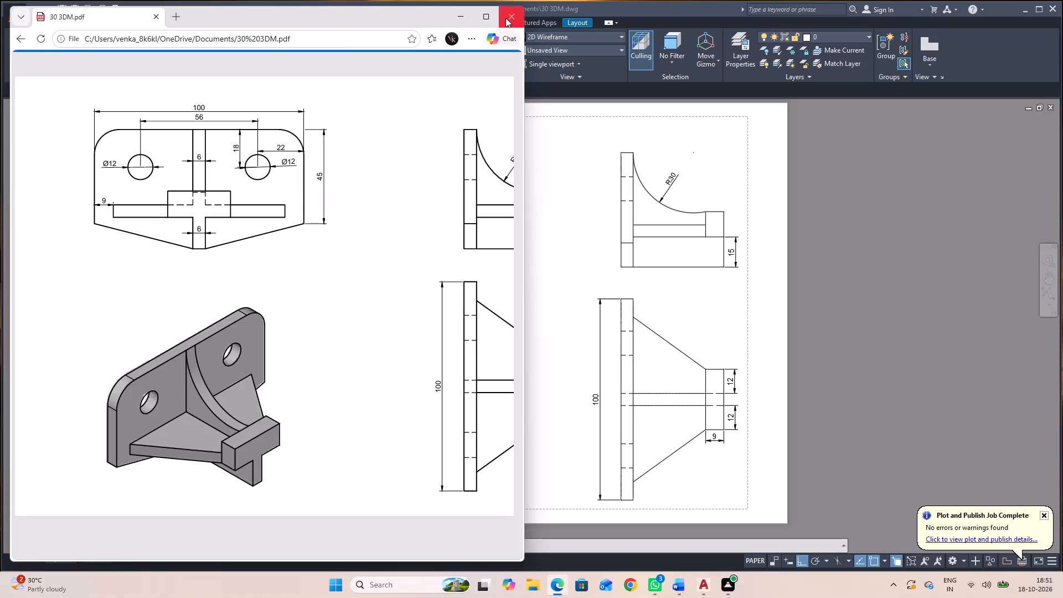
left_click(506, 10)
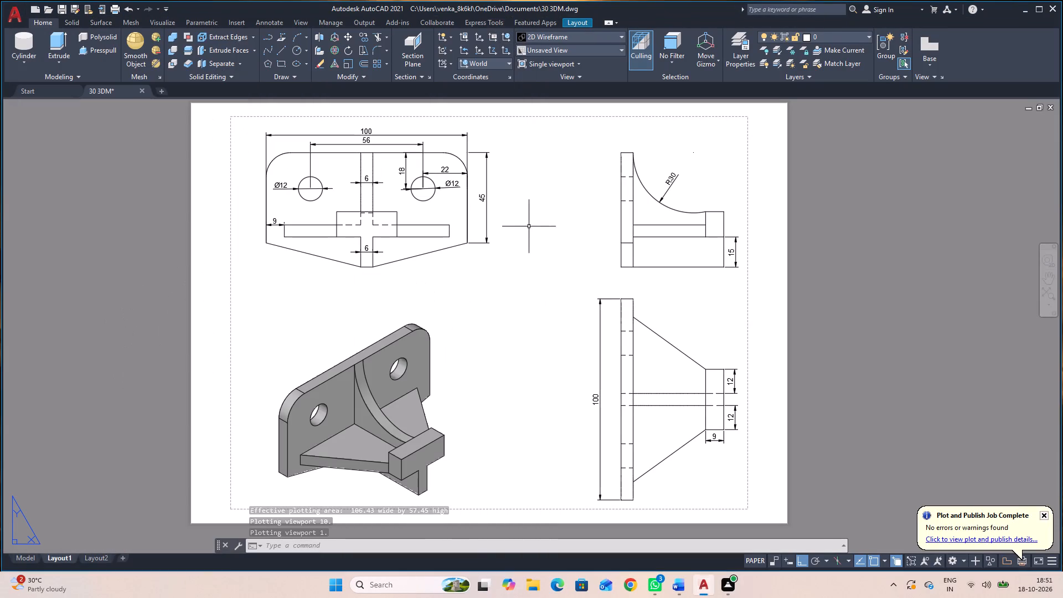